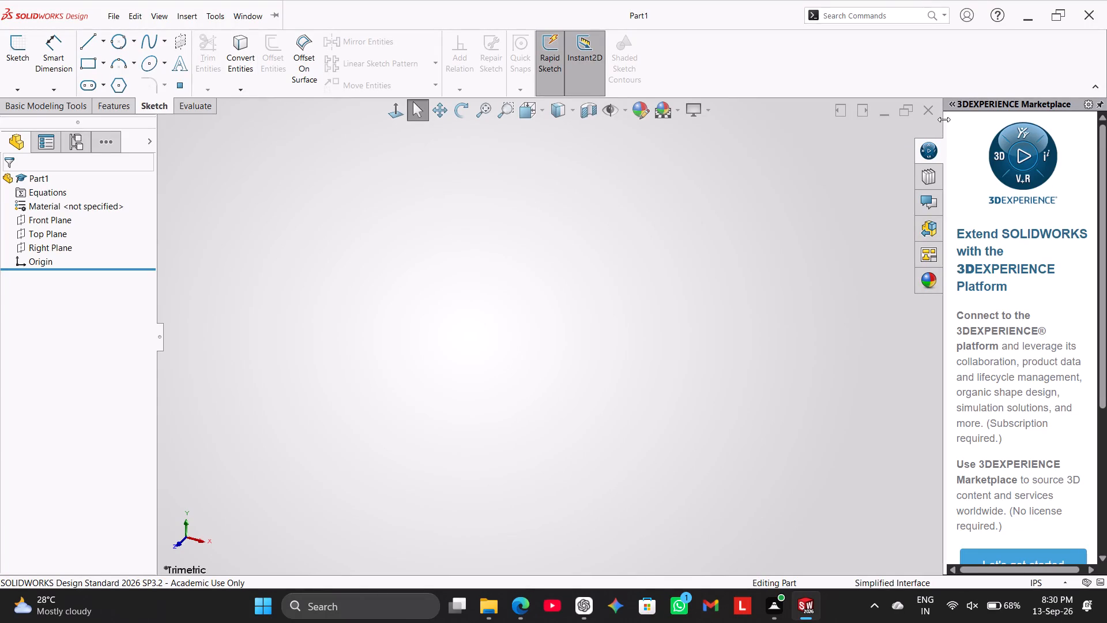
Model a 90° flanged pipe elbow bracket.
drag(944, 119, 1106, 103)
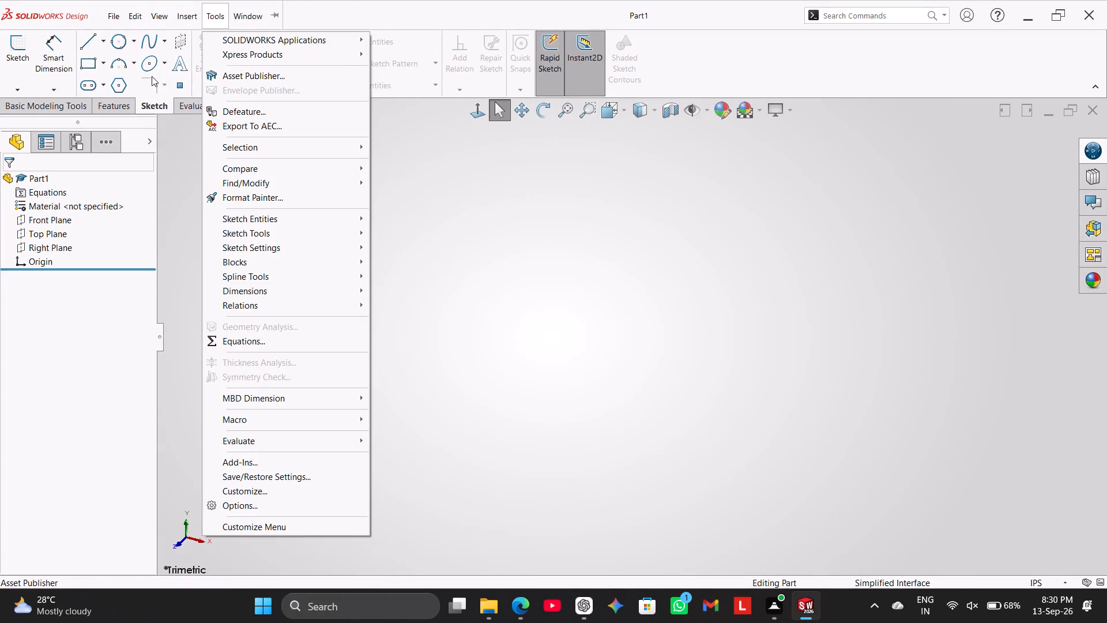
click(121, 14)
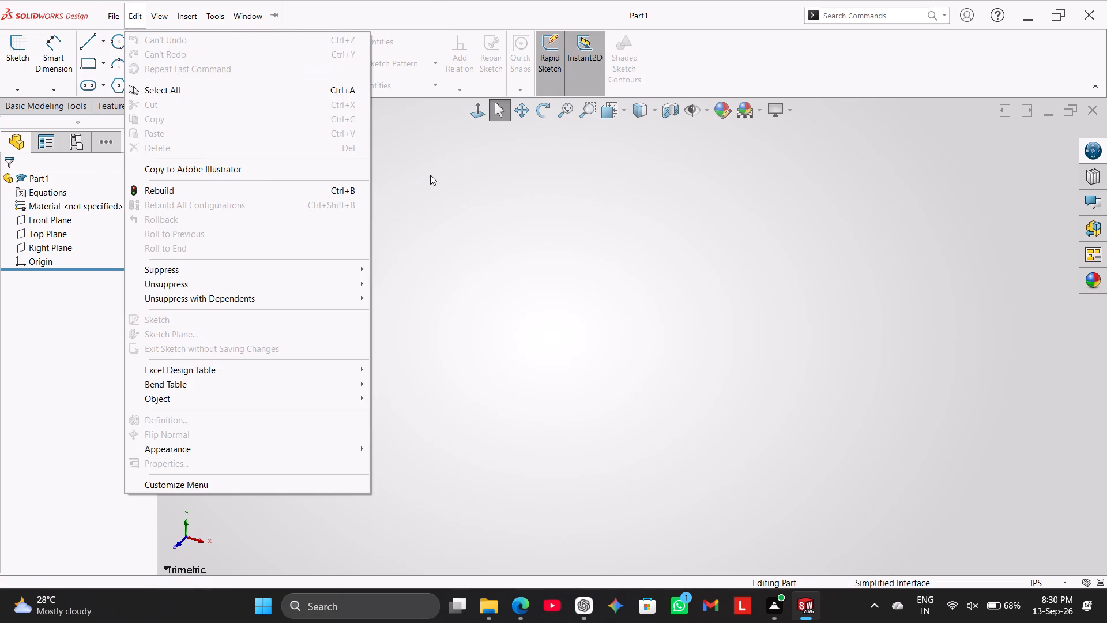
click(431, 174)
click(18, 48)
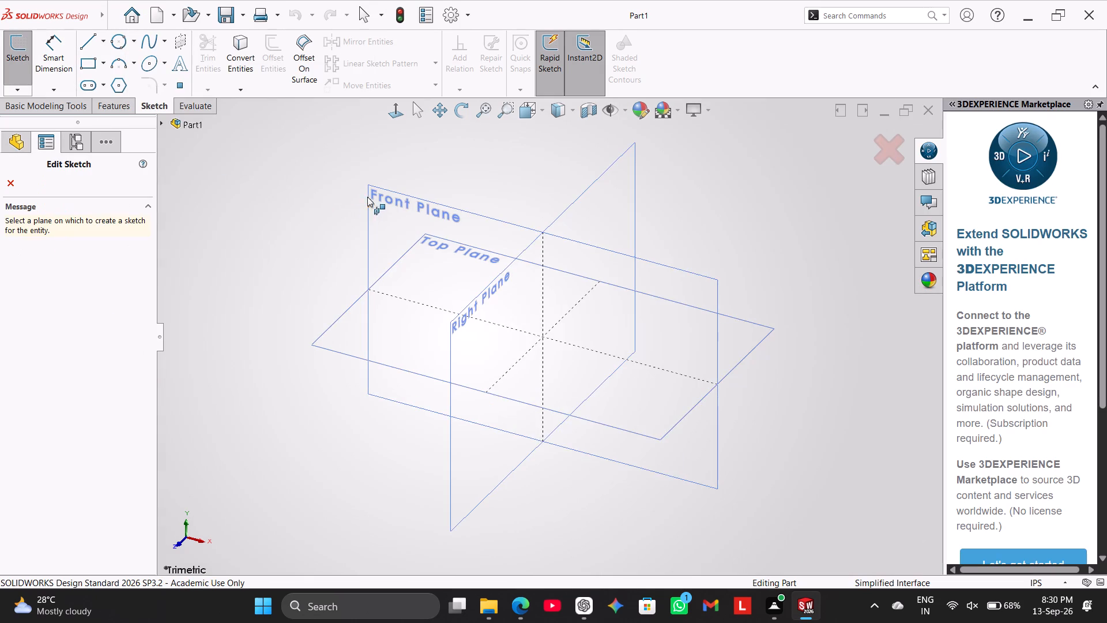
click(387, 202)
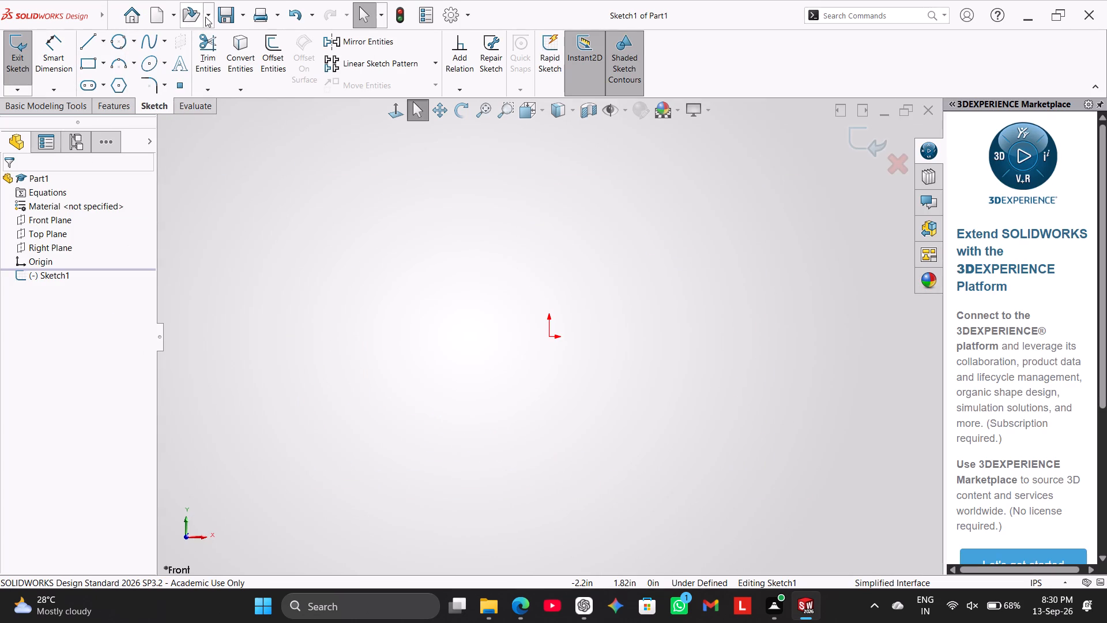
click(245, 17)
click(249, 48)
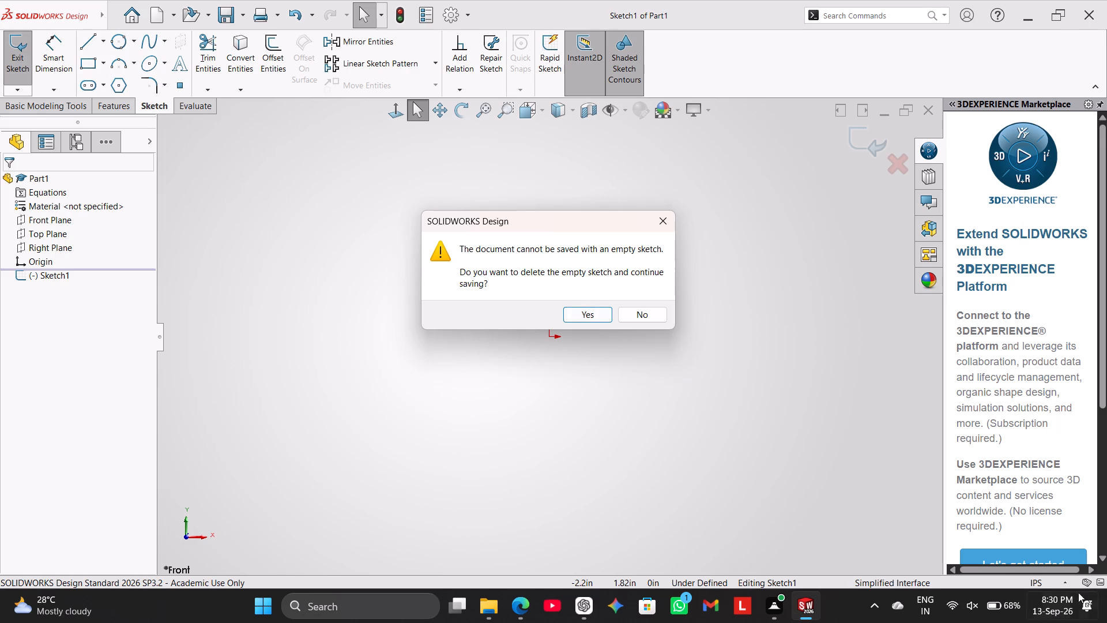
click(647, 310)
Set the document units to MMGS (millimeter, gram, second).
click(1018, 583)
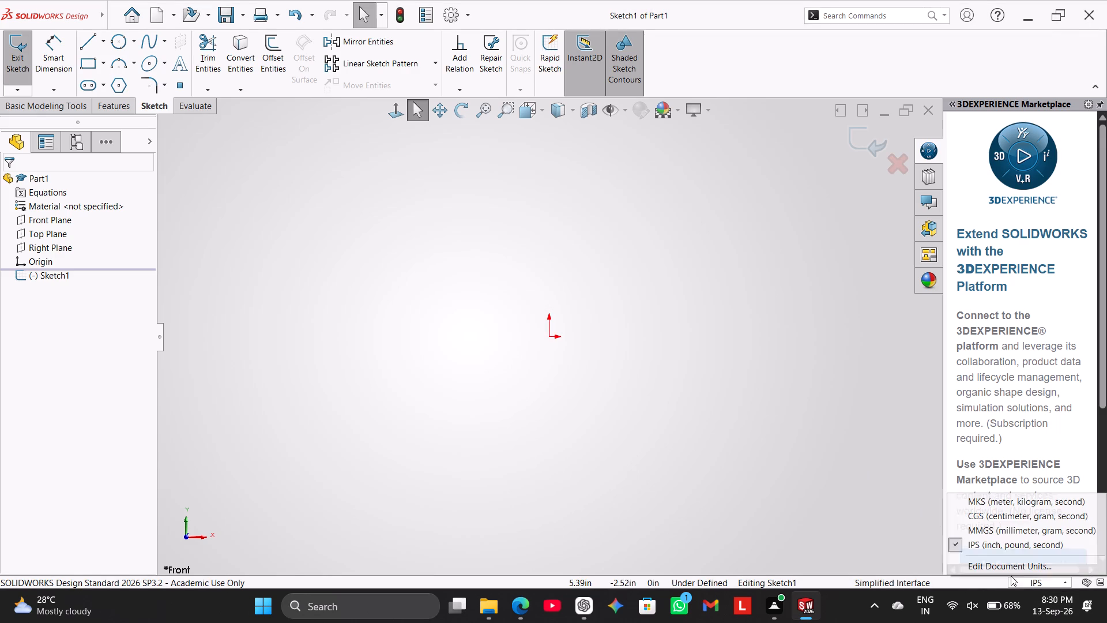
click(995, 531)
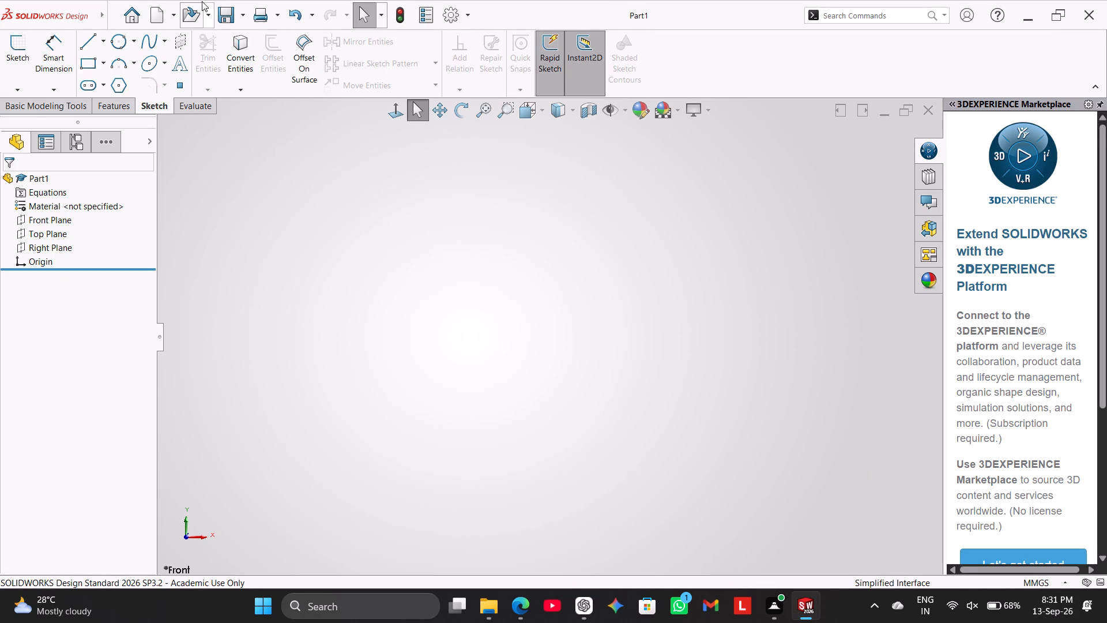
Save the part in the Internship folder under the name Pipe Flange Bracket.
click(240, 16)
click(251, 51)
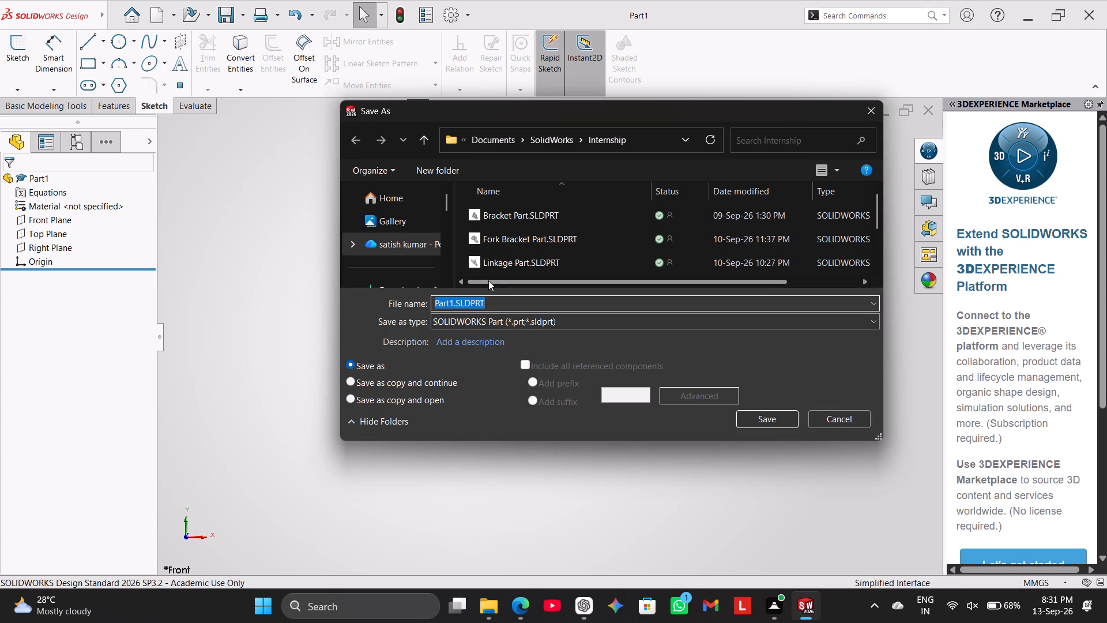
click(451, 301)
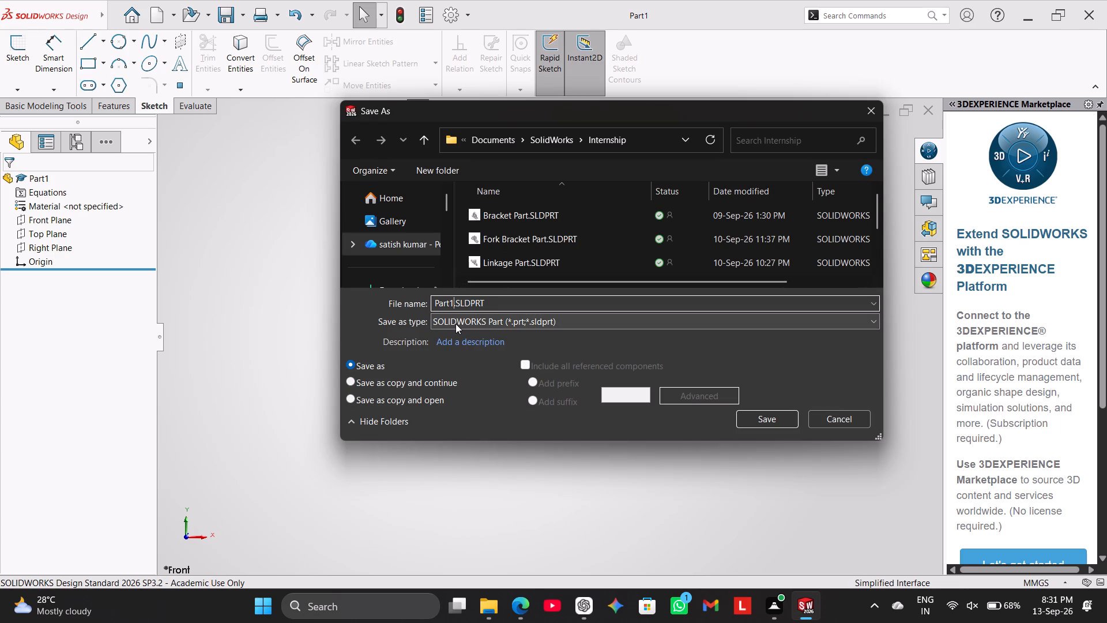
key(BackSpace)
key(BackSpace)
key(BackSpace)
key(BackSpace)
key(BackSpace)
key(BackSpace)
key(BackSpace)
key(BackSpace)
key(BackSpace)
key(BackSpace)
key(BackSpace)
key(BackSpace)
key(ctrl+v)
key(Return)
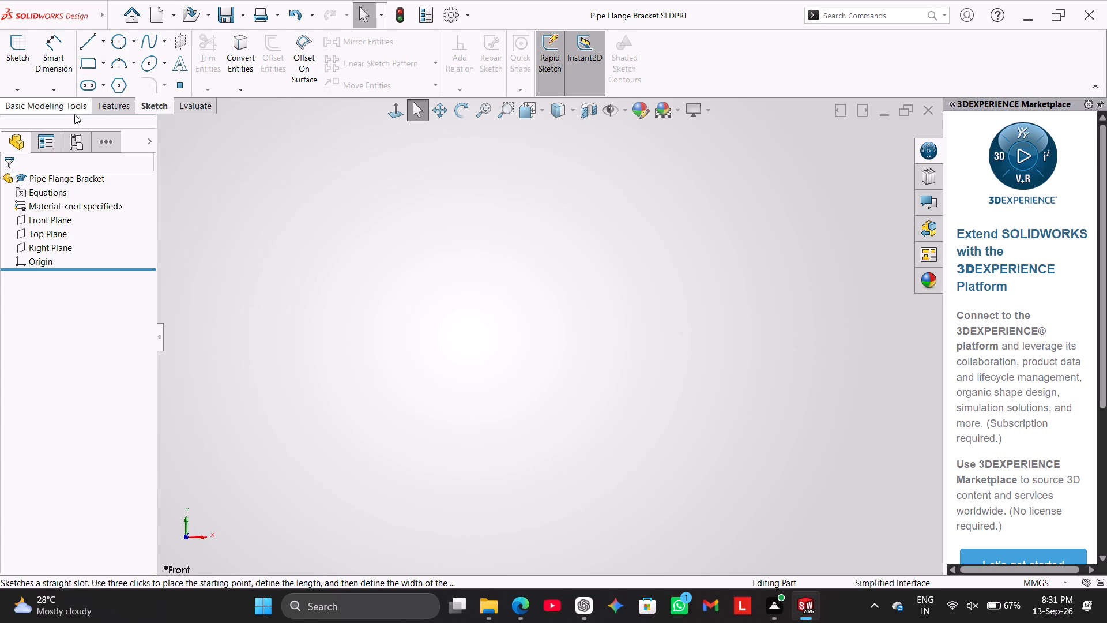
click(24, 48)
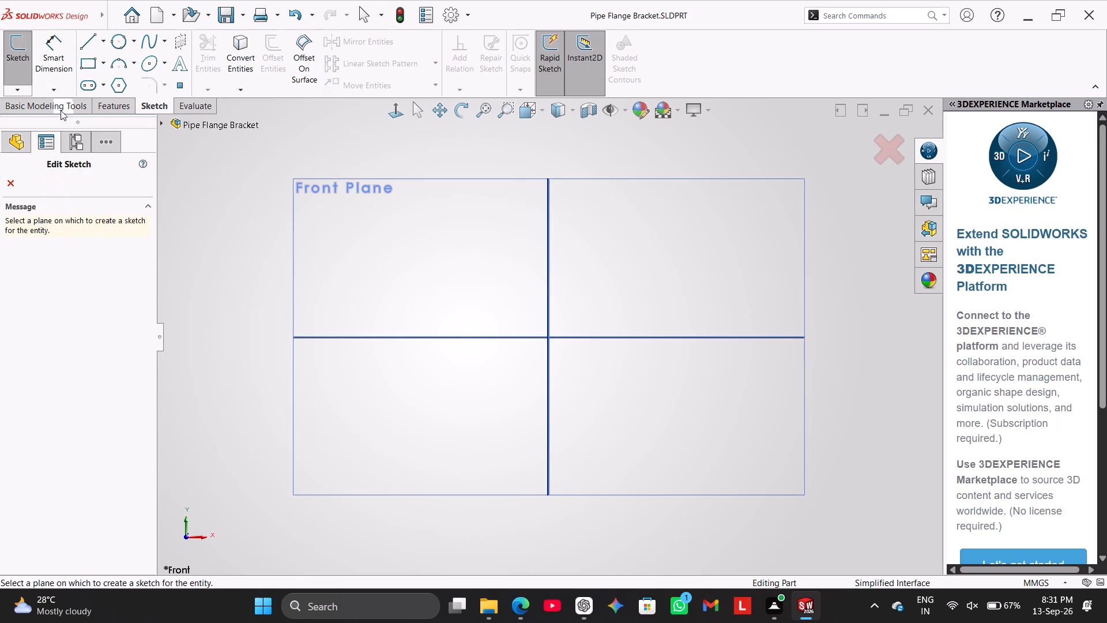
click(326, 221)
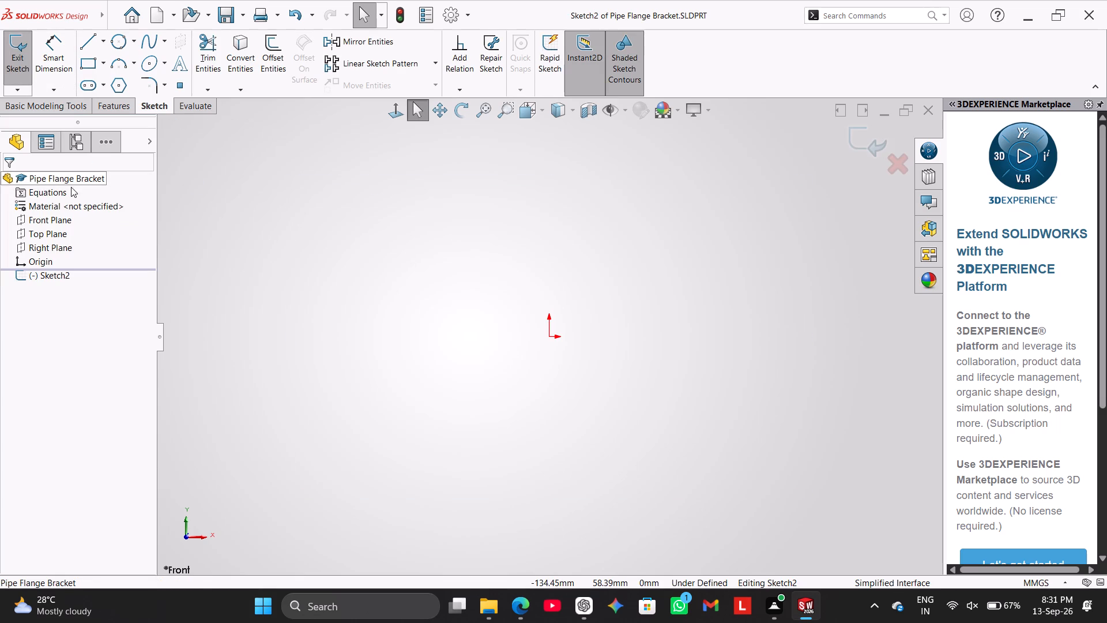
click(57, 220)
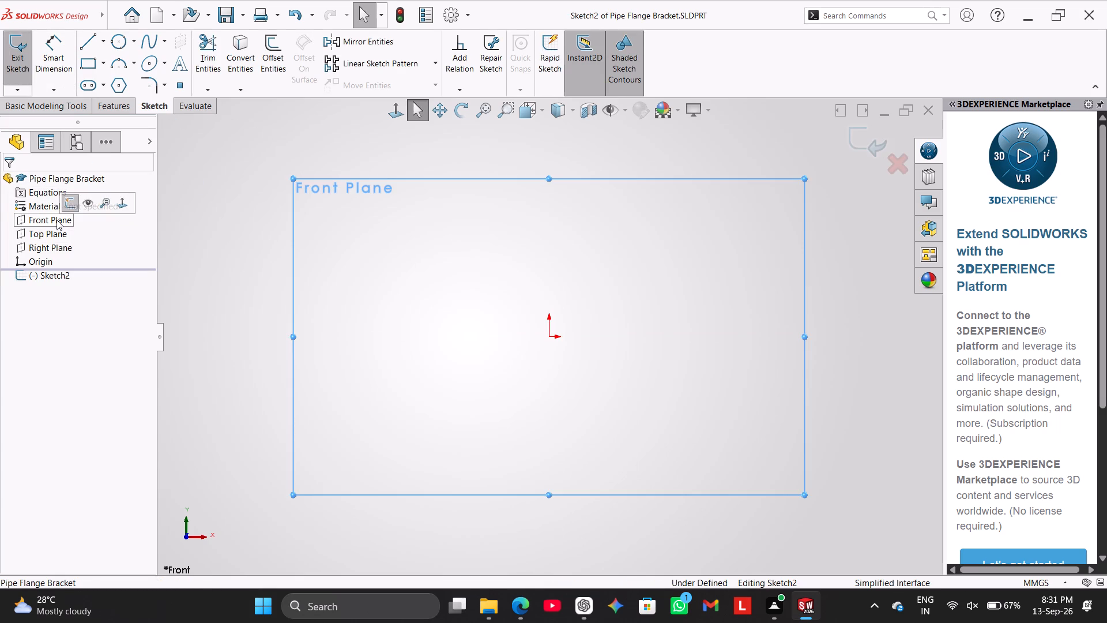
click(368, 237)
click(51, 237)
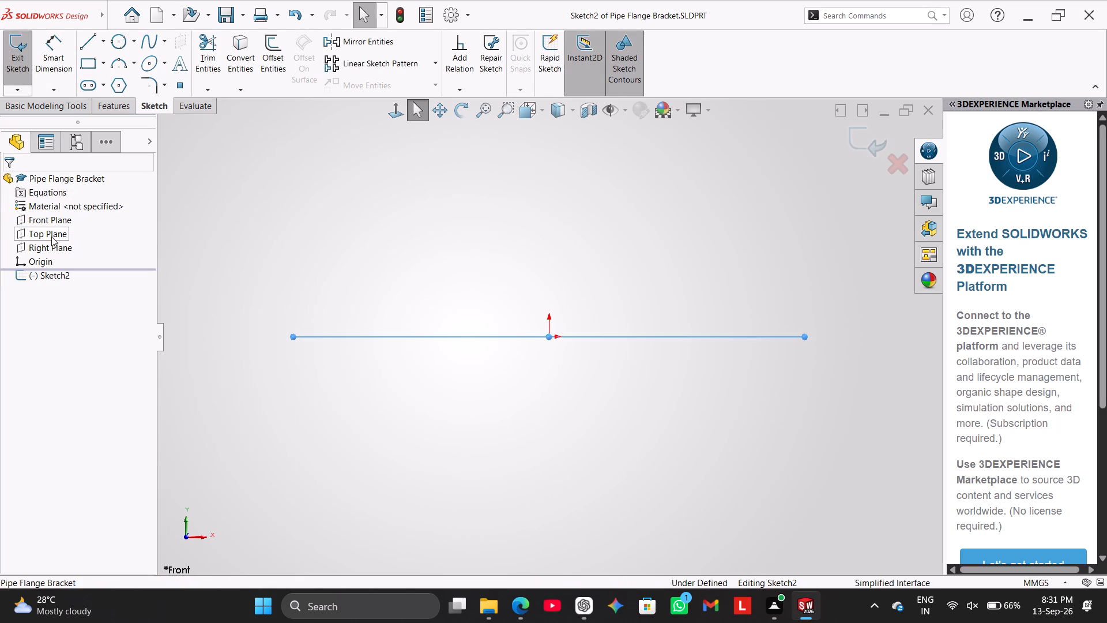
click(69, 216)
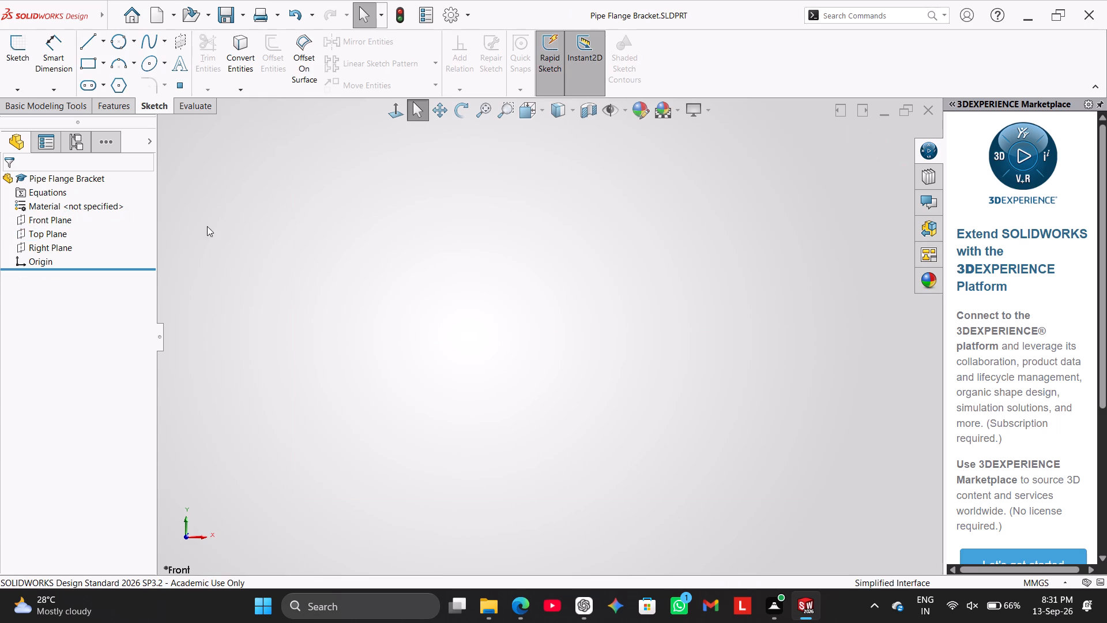
Sketch a circle centred on the origin on the Top Plane and exit the sketch.
click(46, 231)
click(66, 212)
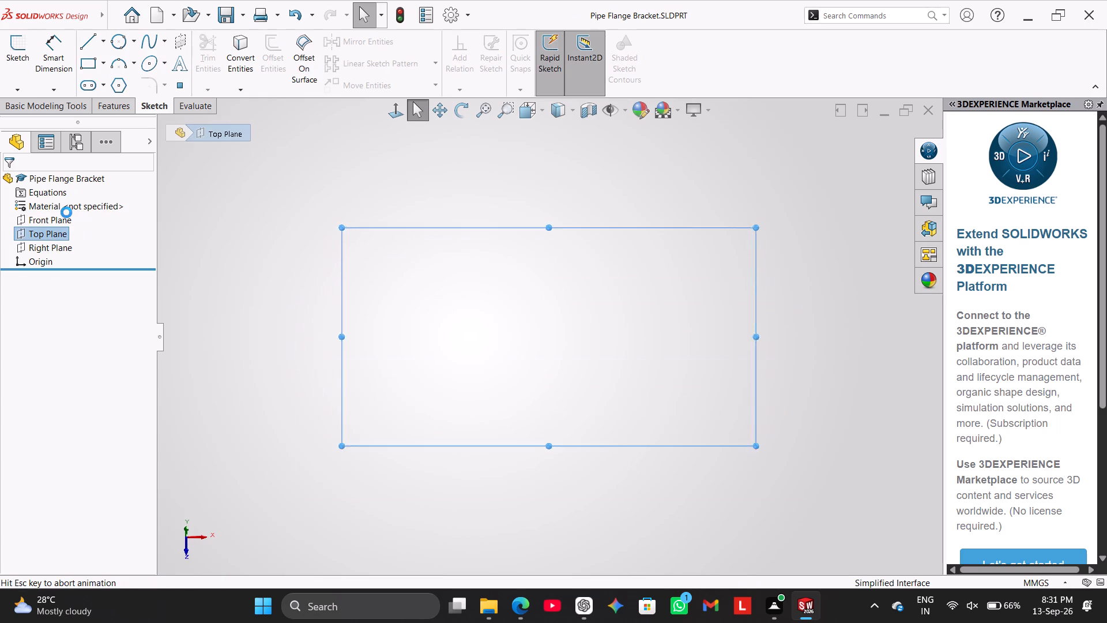
click(312, 249)
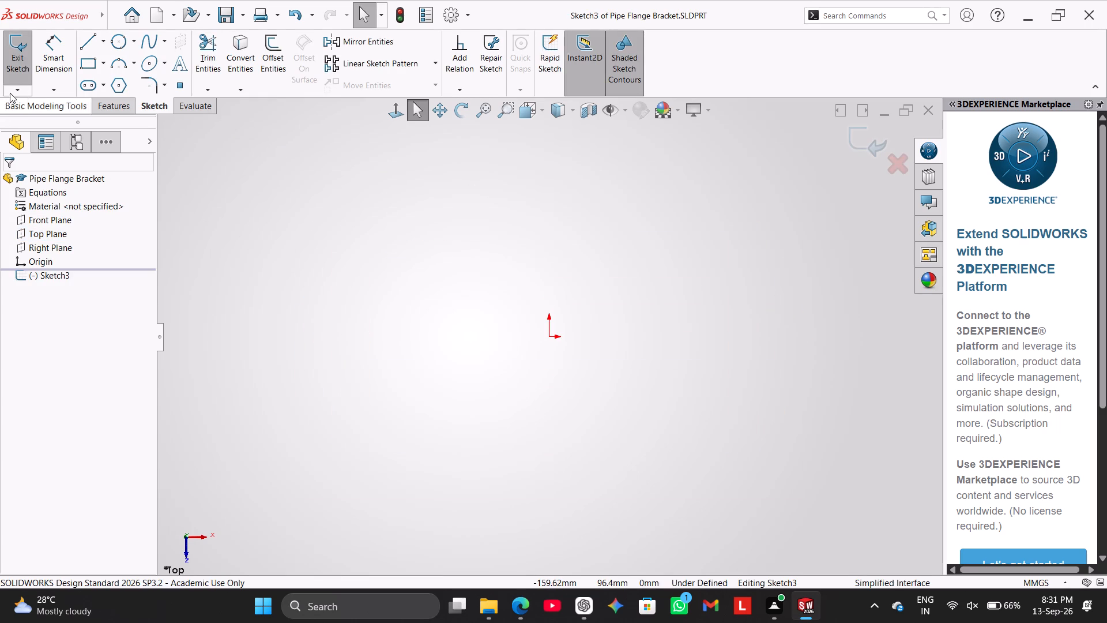
right_drag(249, 262, 252, 187)
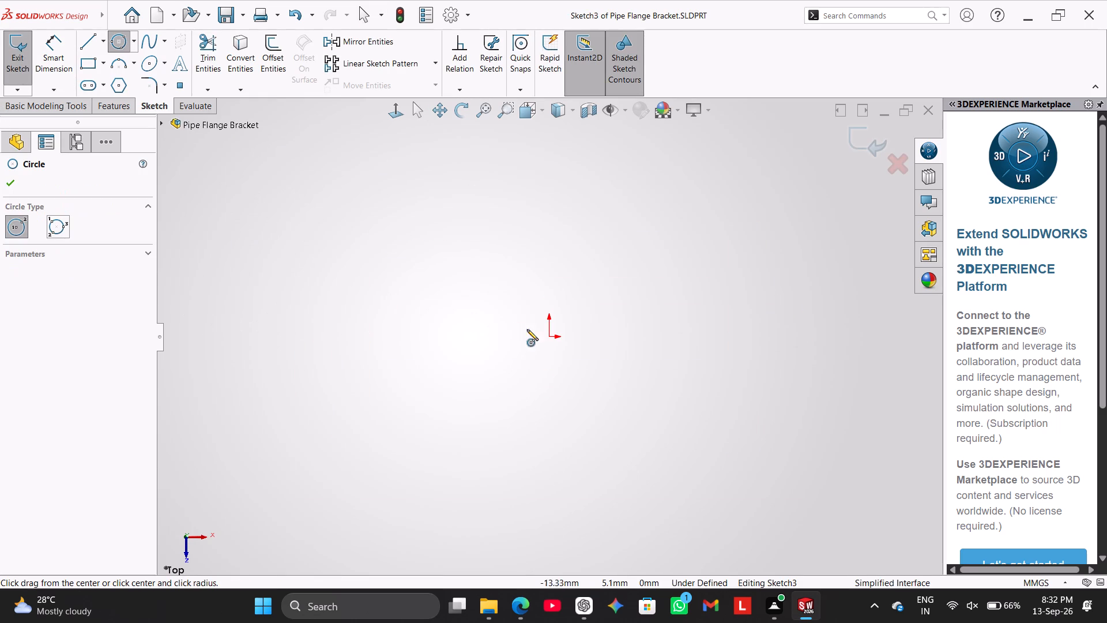
click(549, 337)
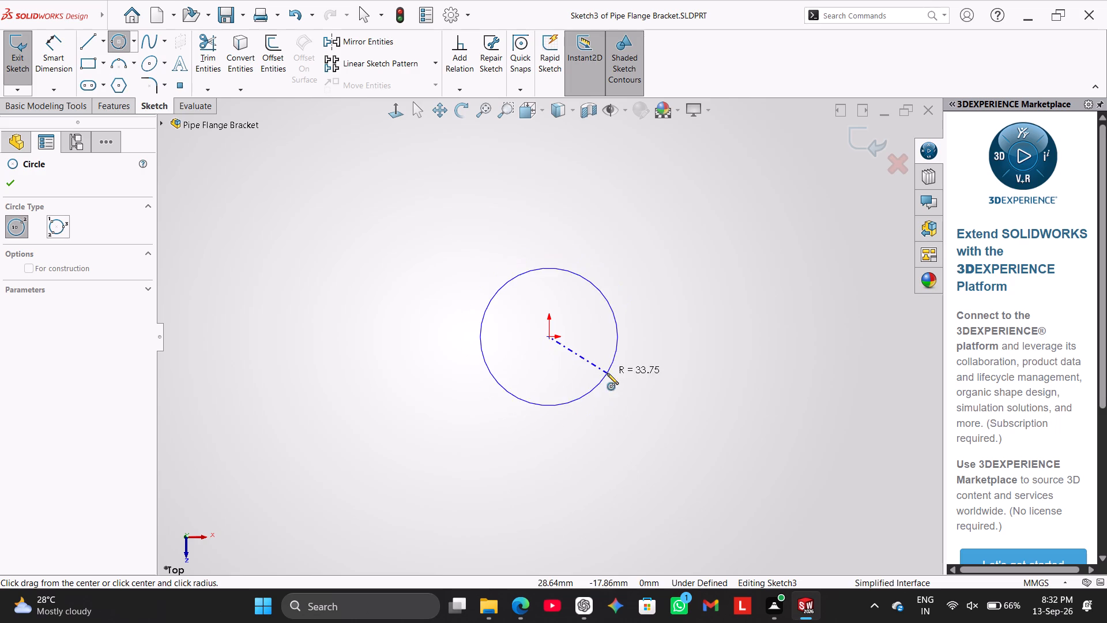
click(580, 425)
right_click(666, 267)
click(681, 276)
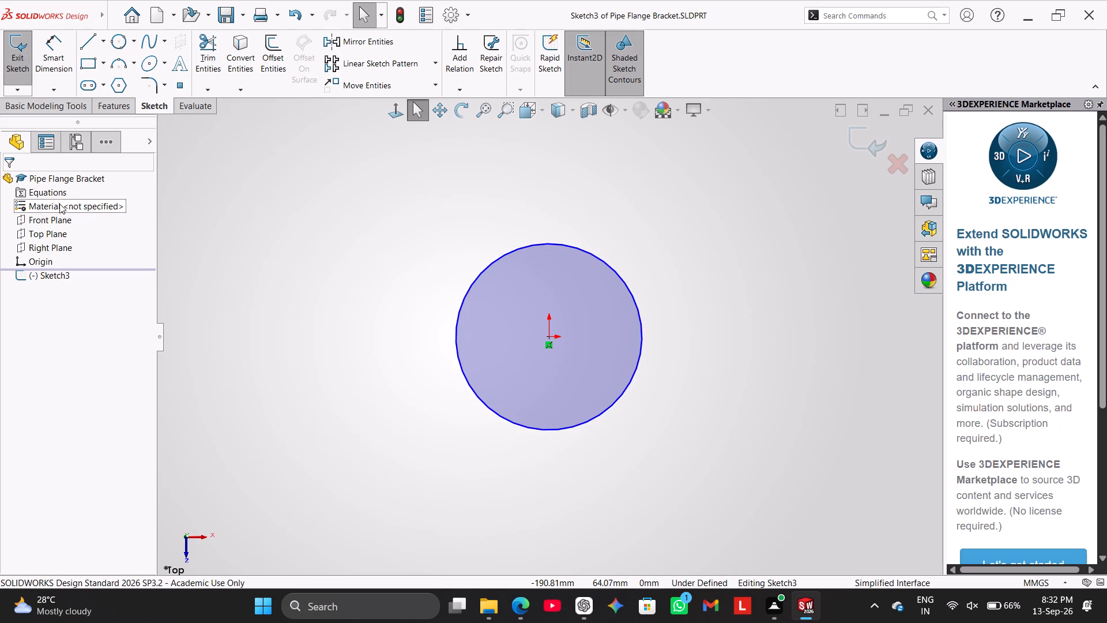
right_drag(318, 247, 362, 224)
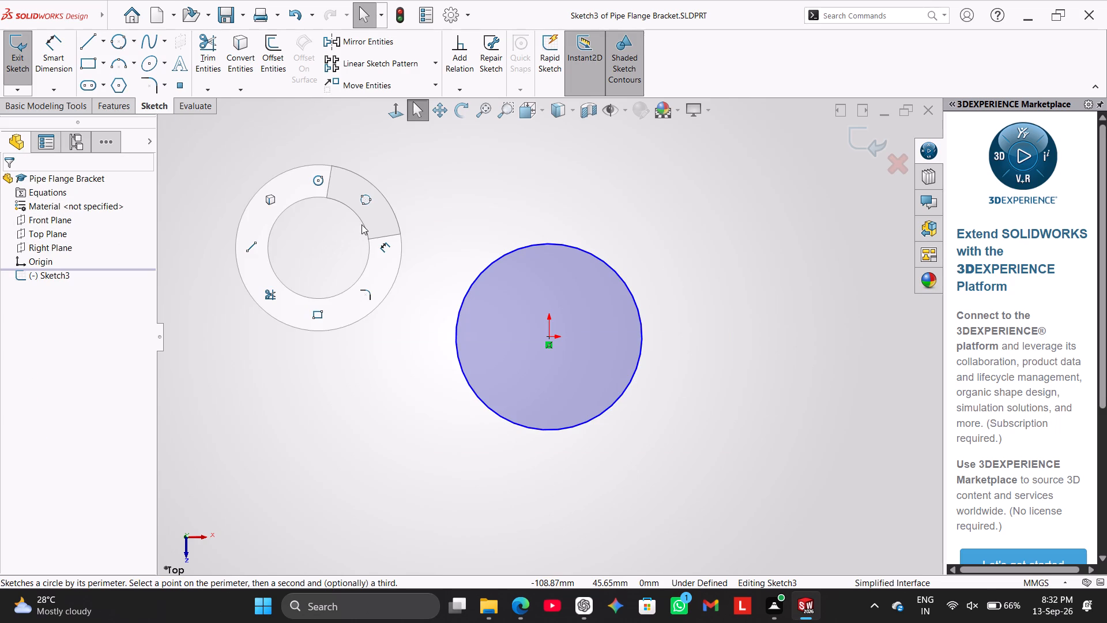
right_drag(362, 224, 353, 228)
click(20, 64)
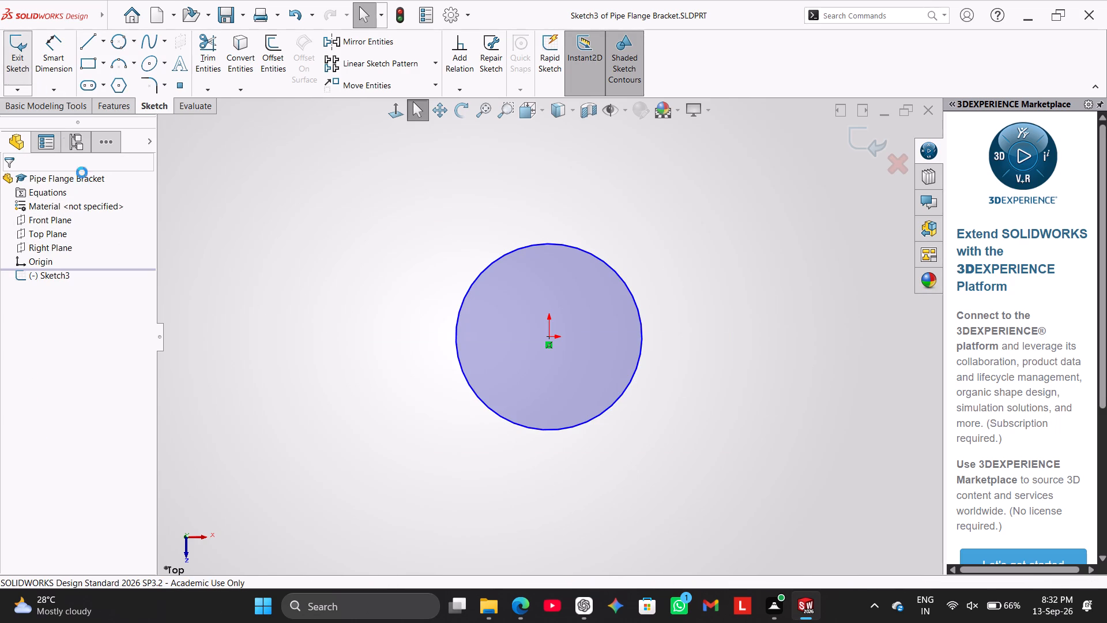
Examine the circle sketch from the front, bottom, right and back standard views.
right_drag(296, 246, 250, 212)
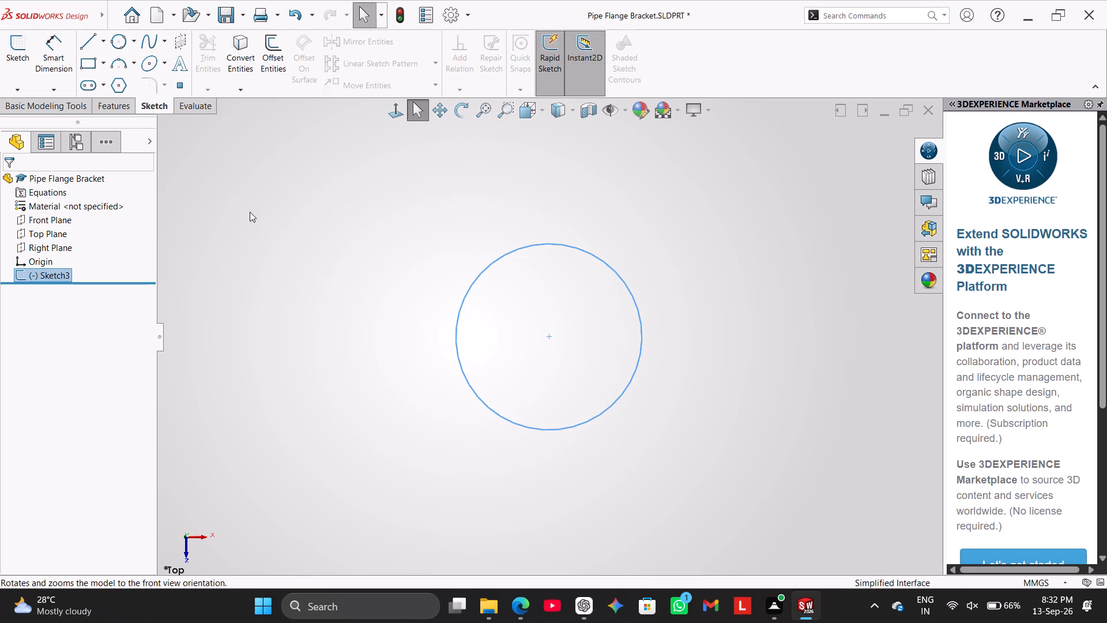
right_drag(250, 212, 241, 211)
right_drag(247, 211, 260, 194)
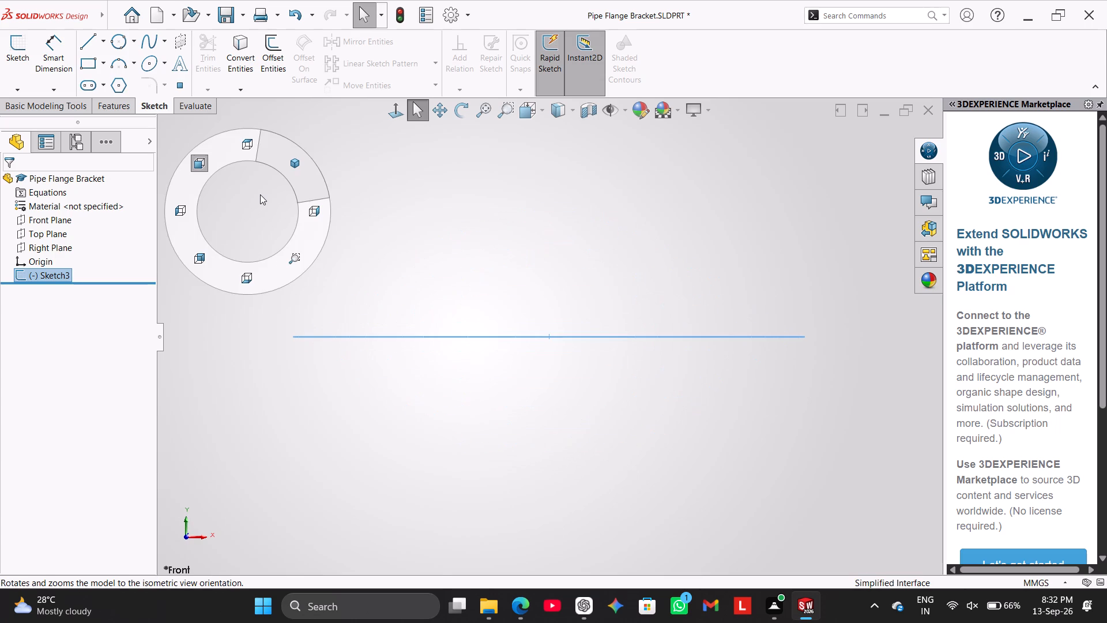
right_drag(260, 194, 248, 262)
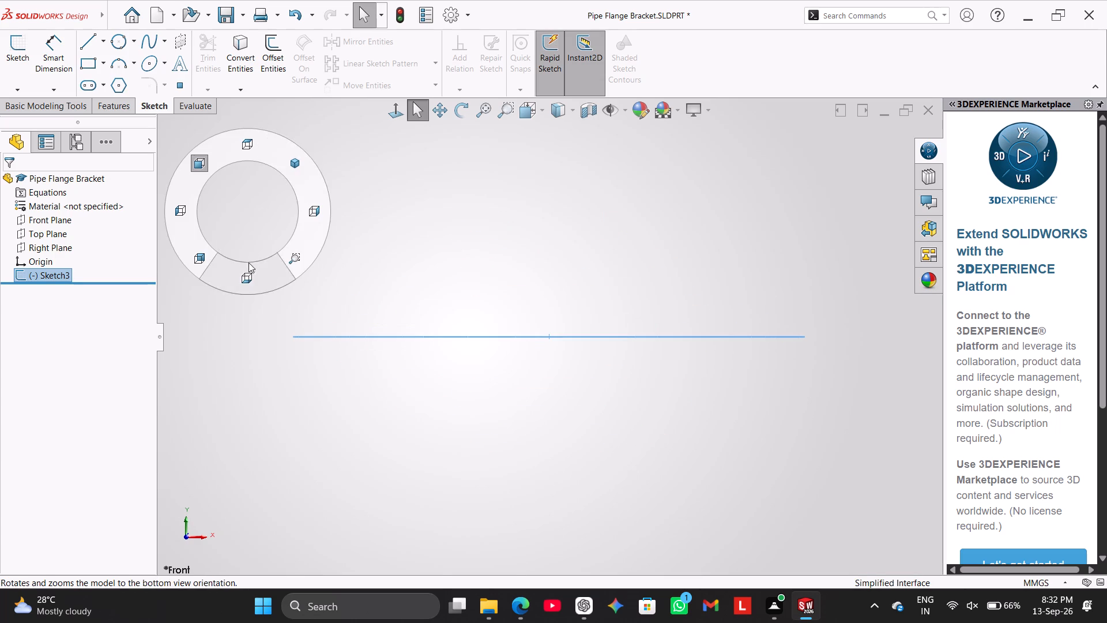
right_drag(248, 262, 247, 271)
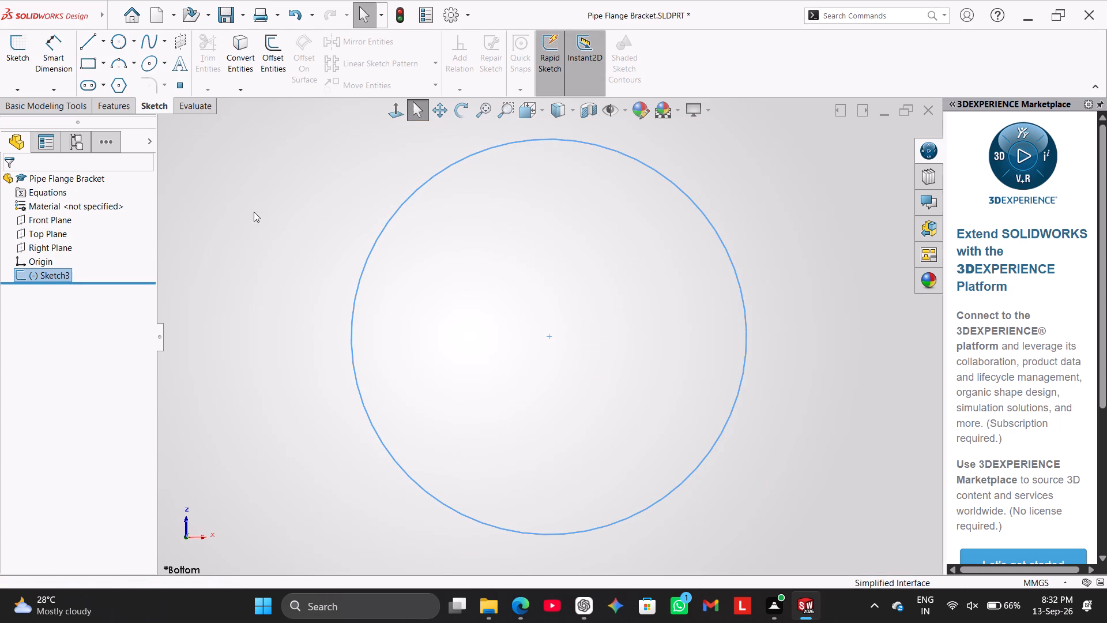
right_drag(254, 213, 254, 226)
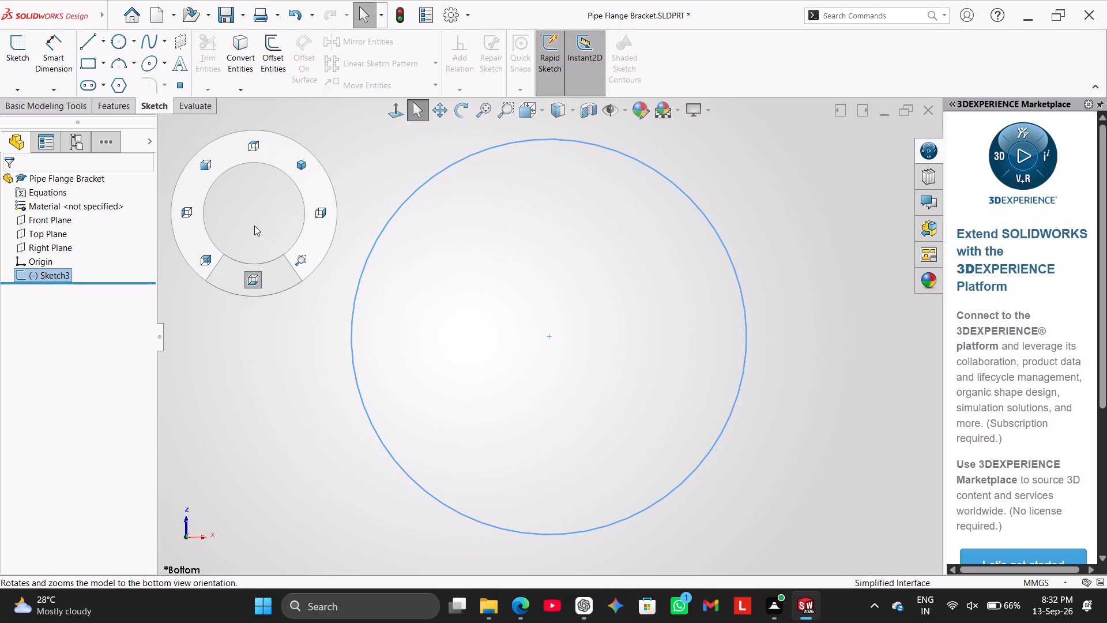
right_drag(254, 226, 247, 217)
right_drag(247, 217, 202, 174)
right_drag(266, 246, 270, 223)
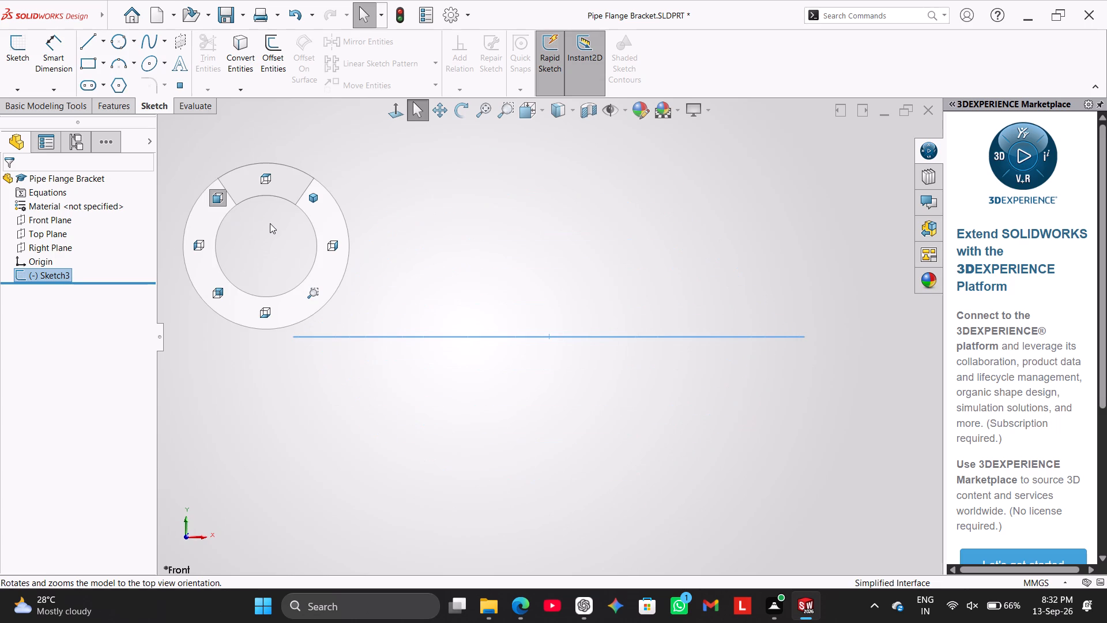
right_drag(270, 223, 344, 257)
right_drag(263, 241, 369, 256)
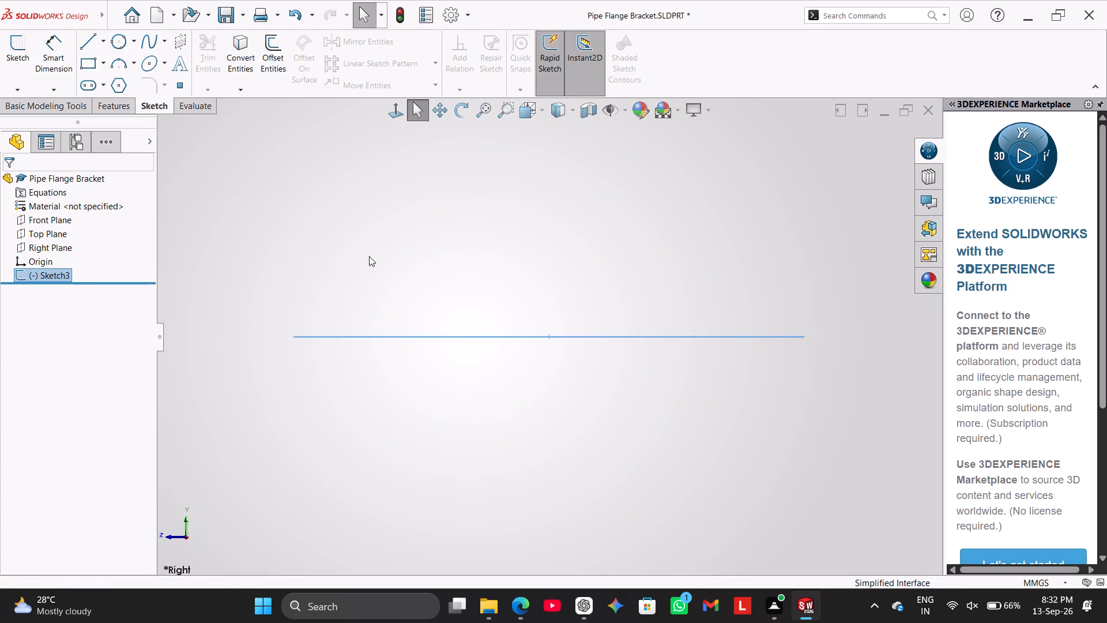
right_drag(369, 256, 373, 255)
right_drag(266, 232, 205, 297)
right_drag(293, 201, 285, 272)
right_drag(290, 223, 291, 256)
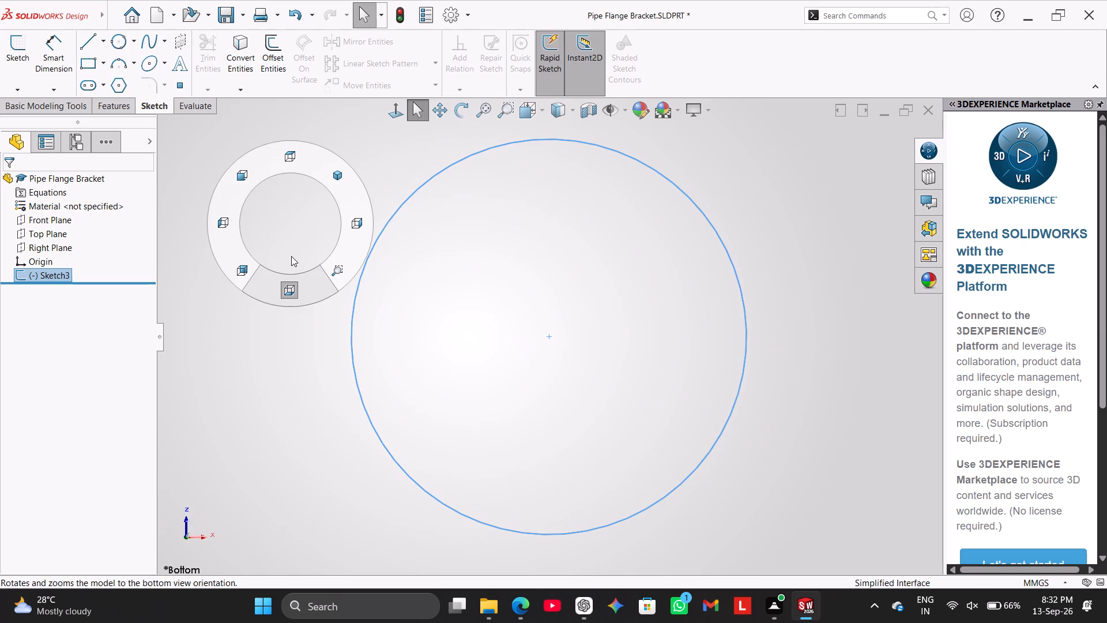
right_drag(291, 256, 250, 191)
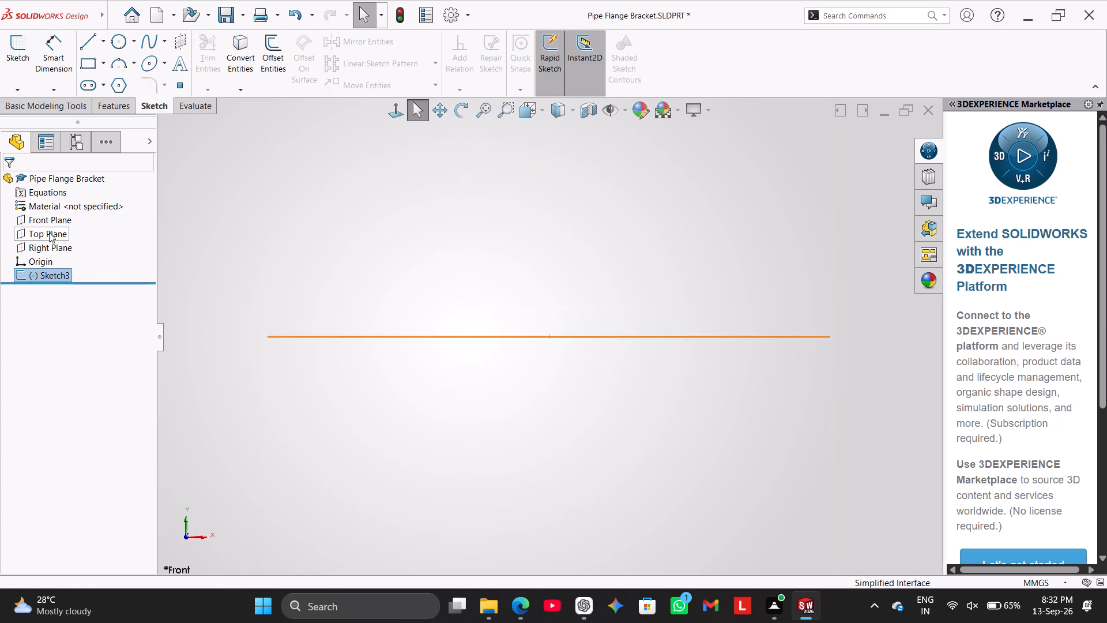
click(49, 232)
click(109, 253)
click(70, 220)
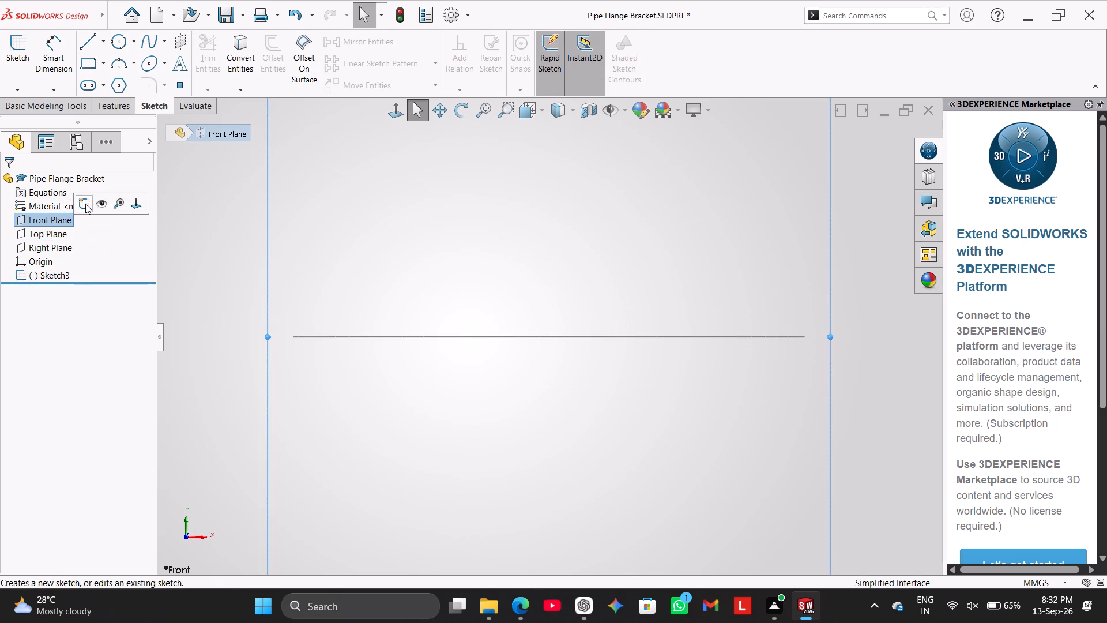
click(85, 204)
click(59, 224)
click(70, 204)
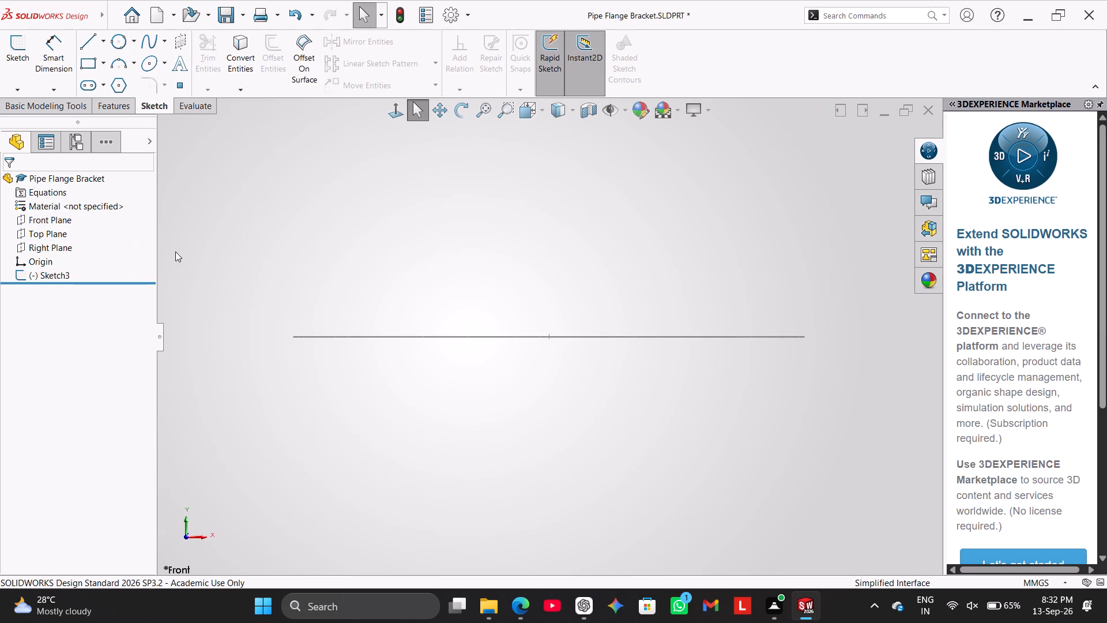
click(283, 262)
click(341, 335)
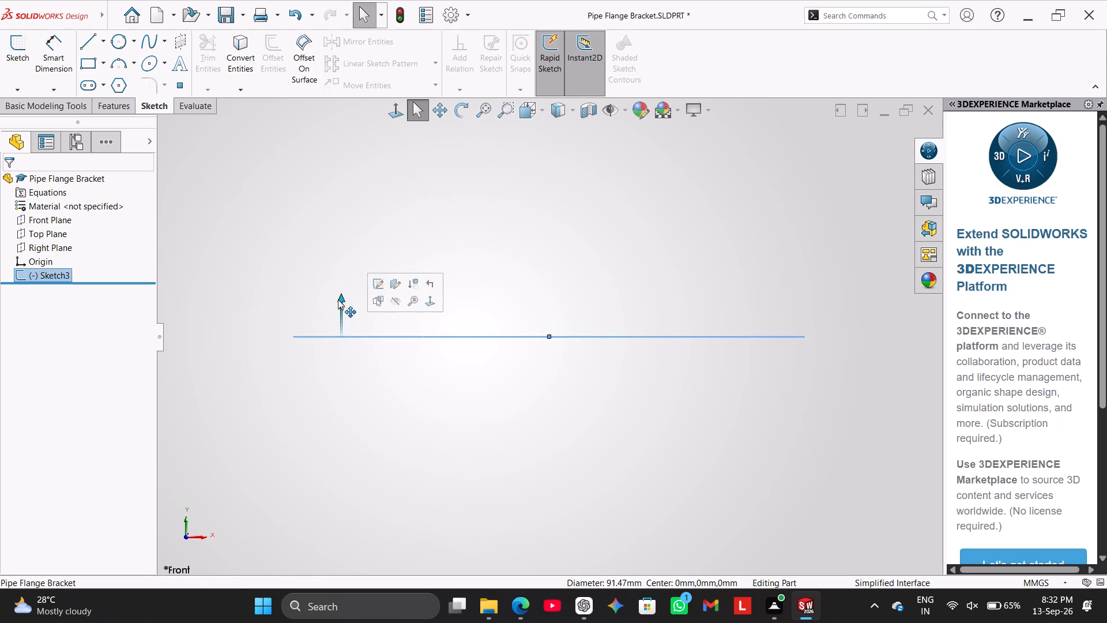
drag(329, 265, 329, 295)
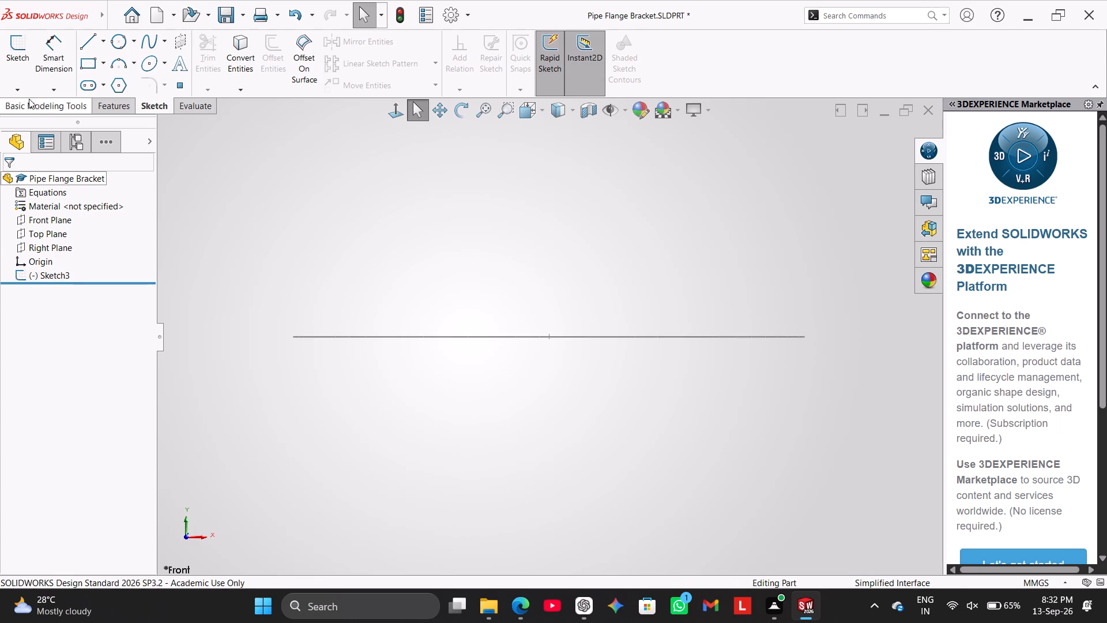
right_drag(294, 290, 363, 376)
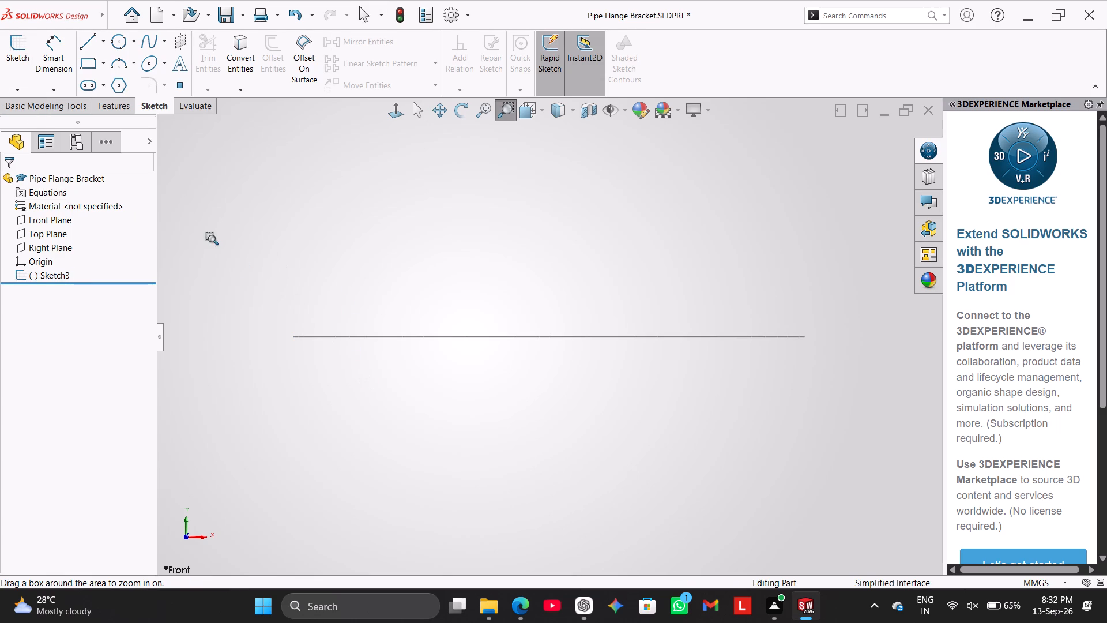
Undo the recent actions back to the point where the Top Plane sketch's circle is removed.
click(298, 10)
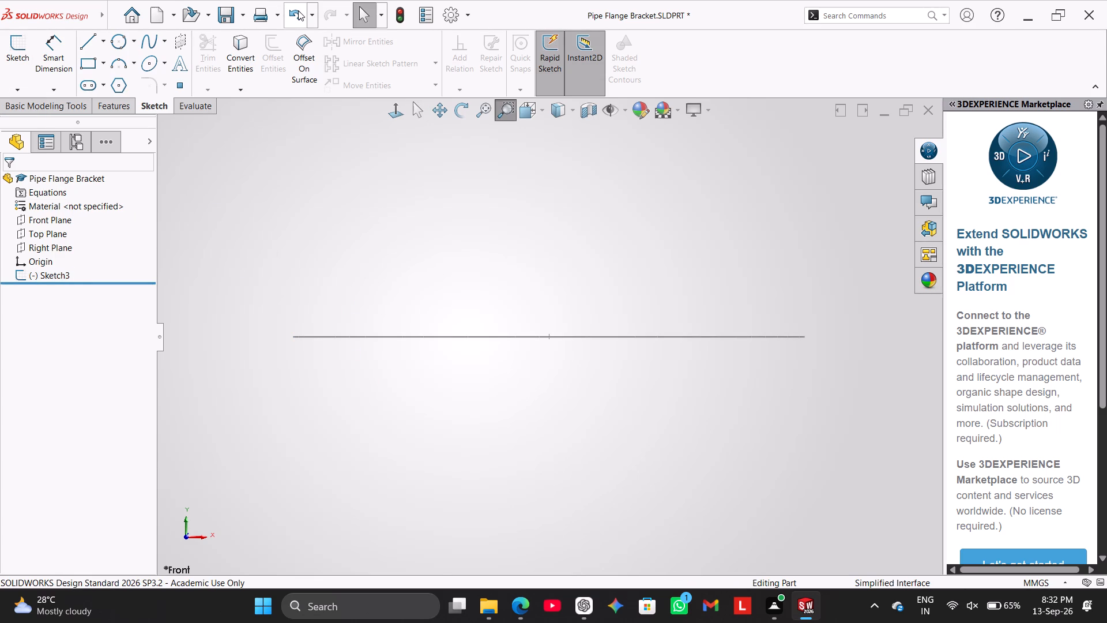
triple_click(298, 10)
click(298, 10)
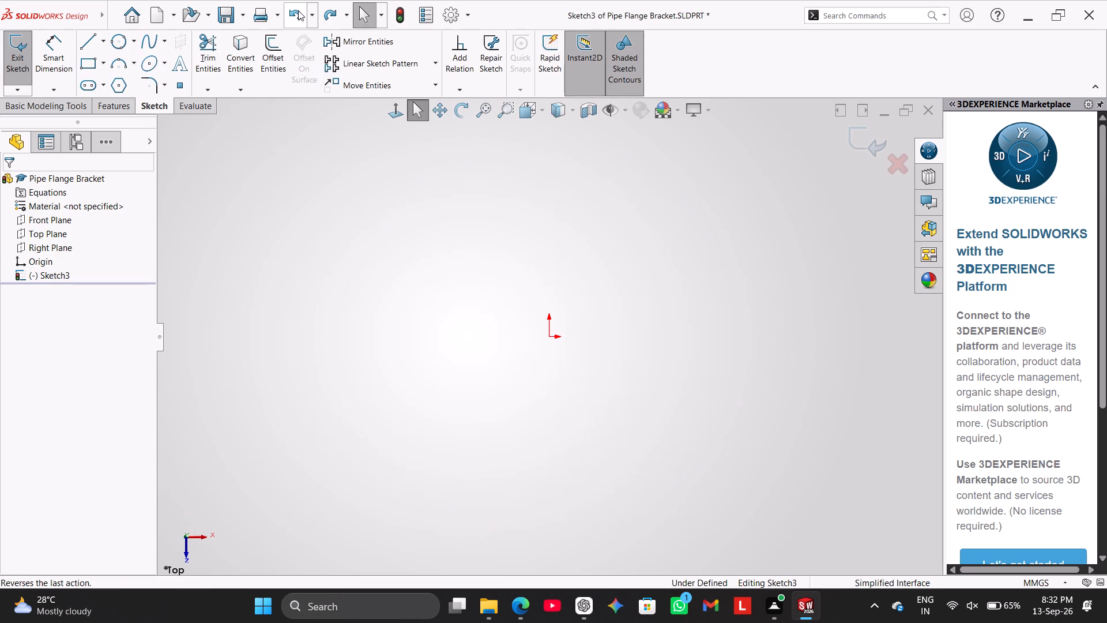
Start a new sketch on the Top Plane and draw a circle about 139 mm in diameter centred on the origin.
click(47, 241)
click(47, 232)
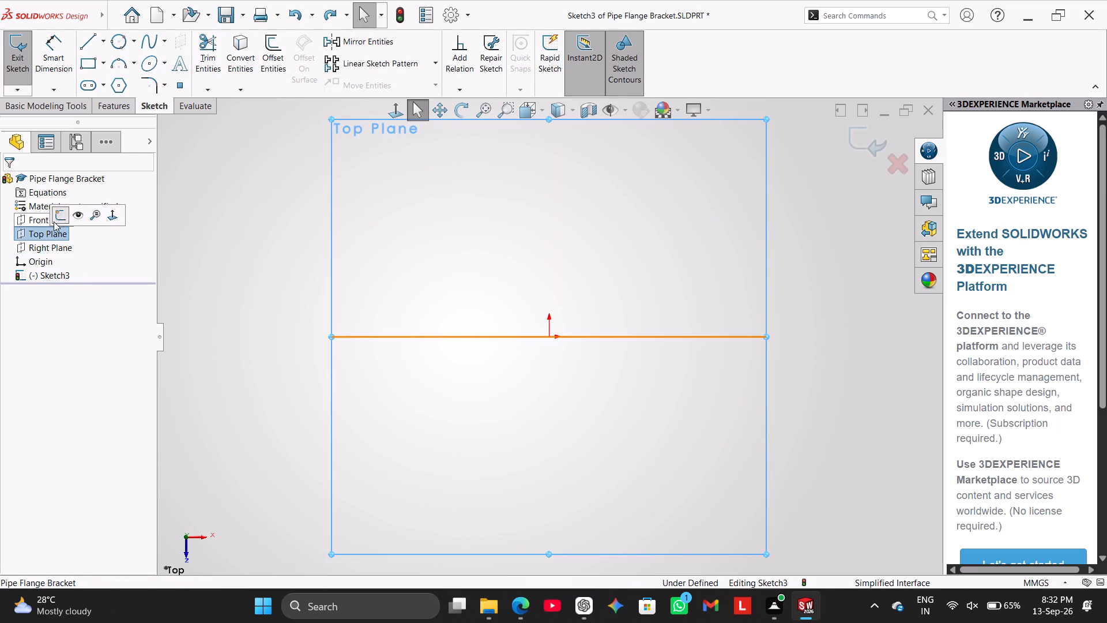
click(58, 216)
click(58, 229)
click(65, 213)
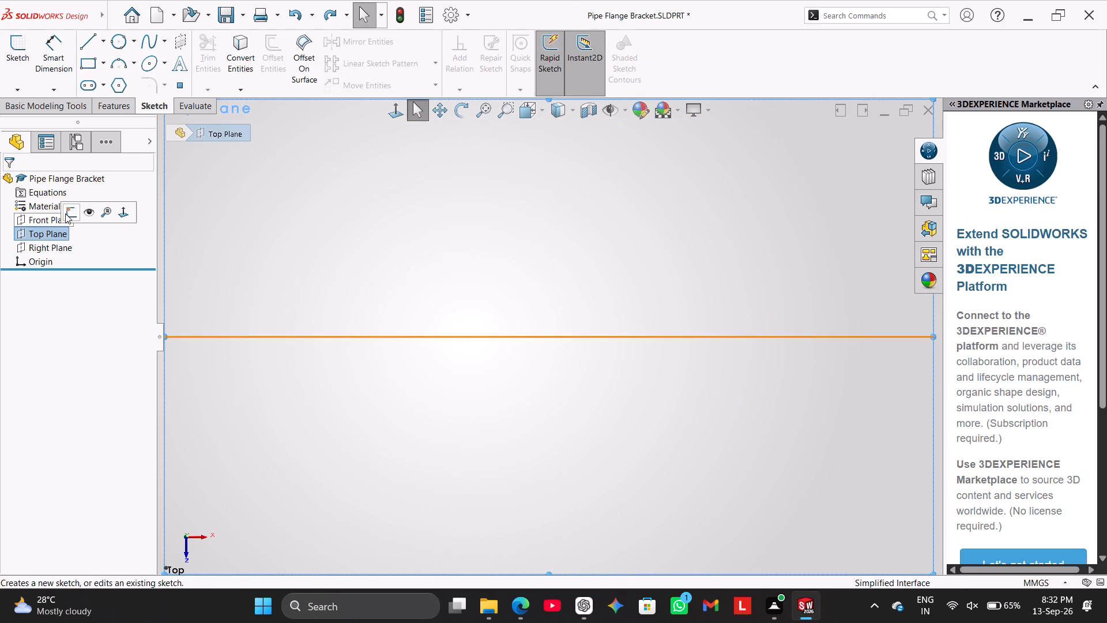
click(198, 241)
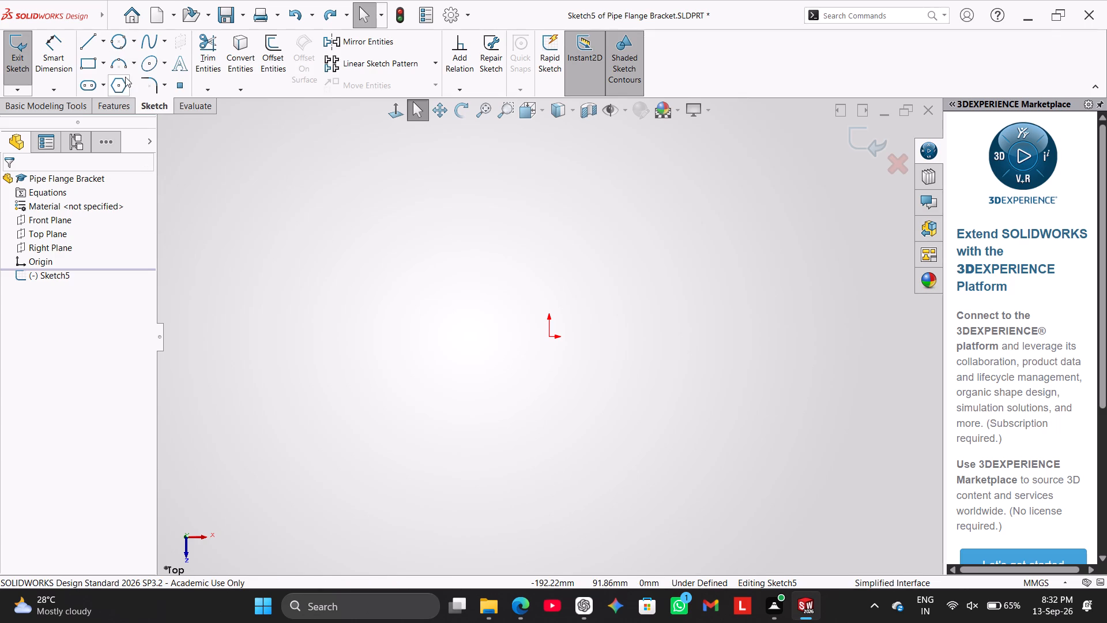
right_drag(298, 269, 302, 201)
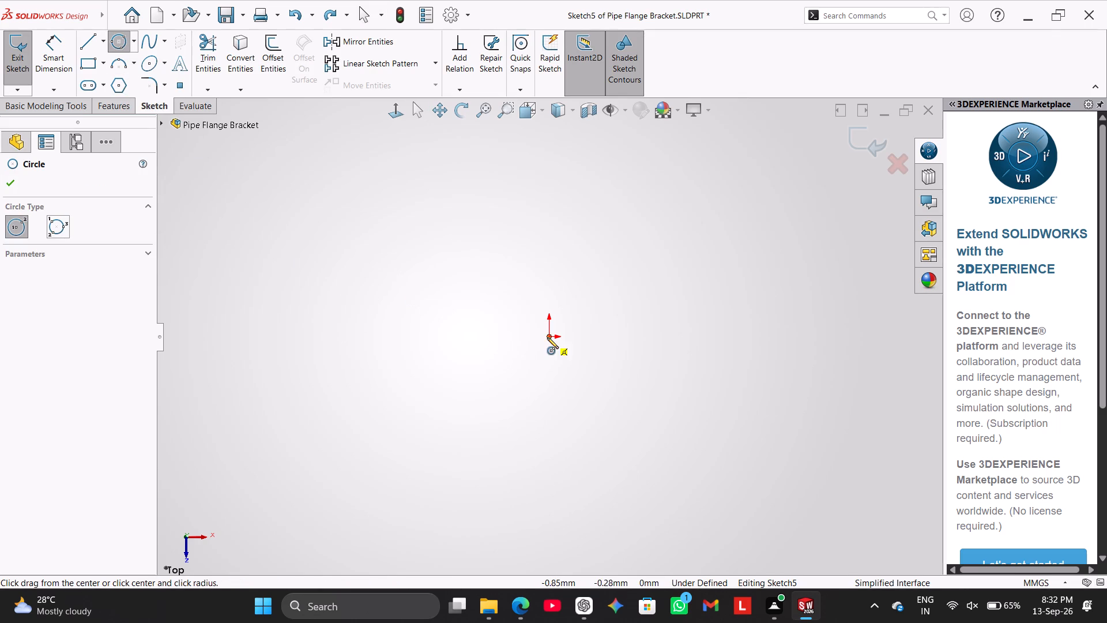
click(547, 337)
click(657, 429)
right_click(668, 230)
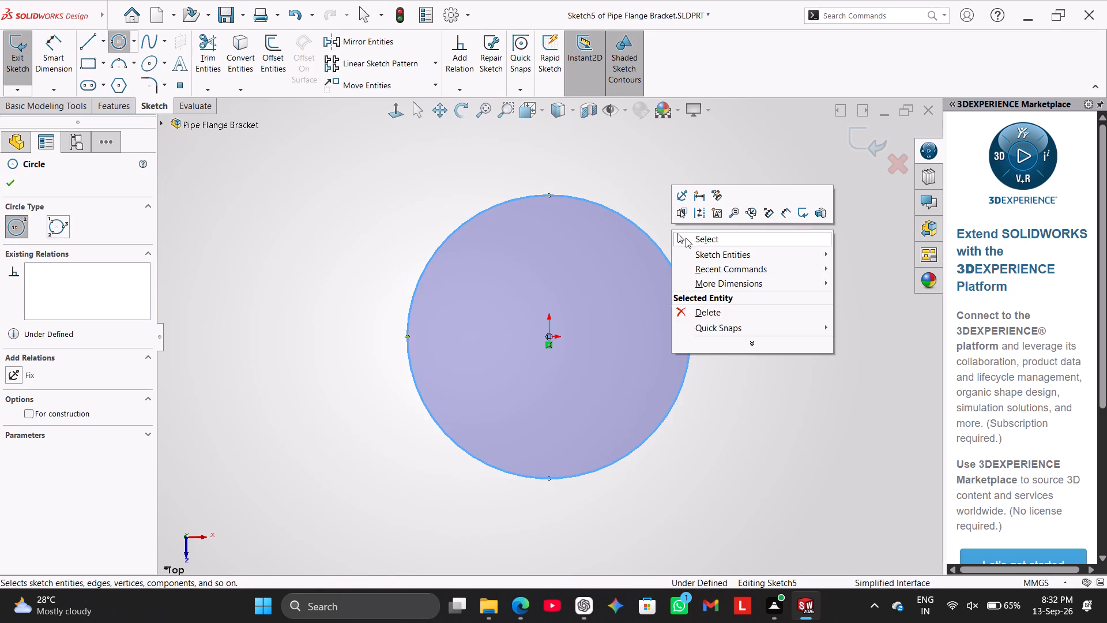
click(694, 242)
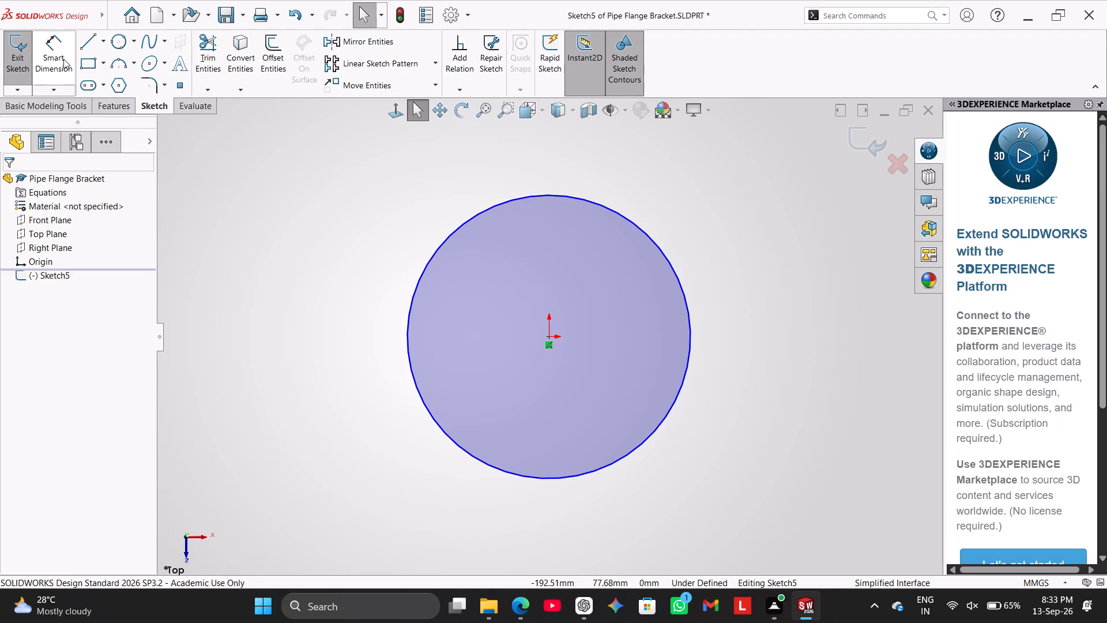
Dimension the circle's diameter as 80 mm.
click(63, 59)
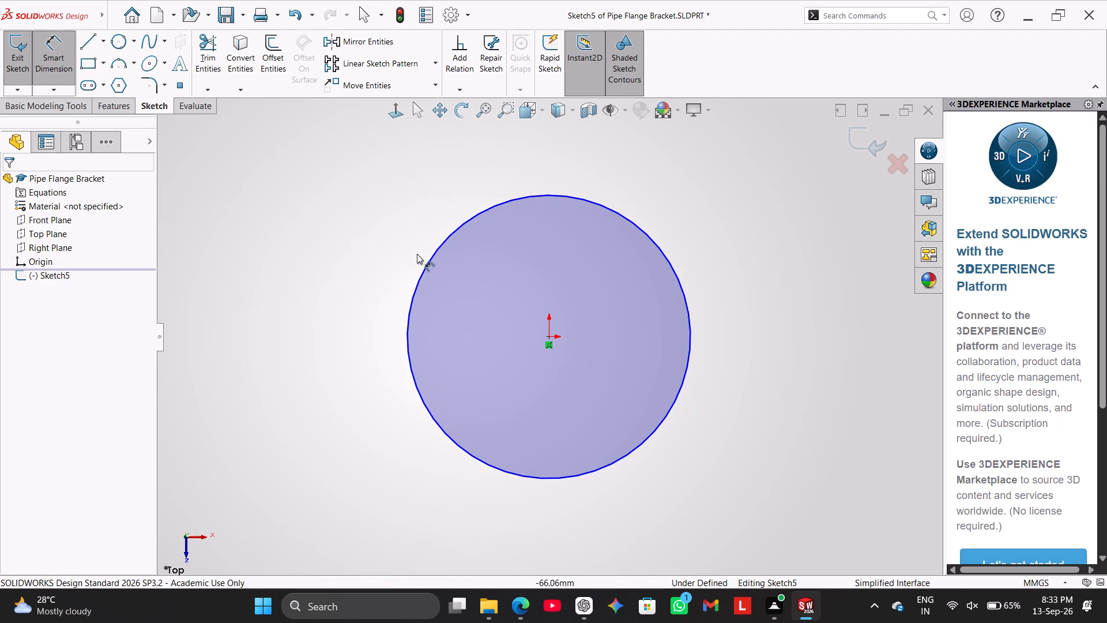
click(431, 260)
click(341, 187)
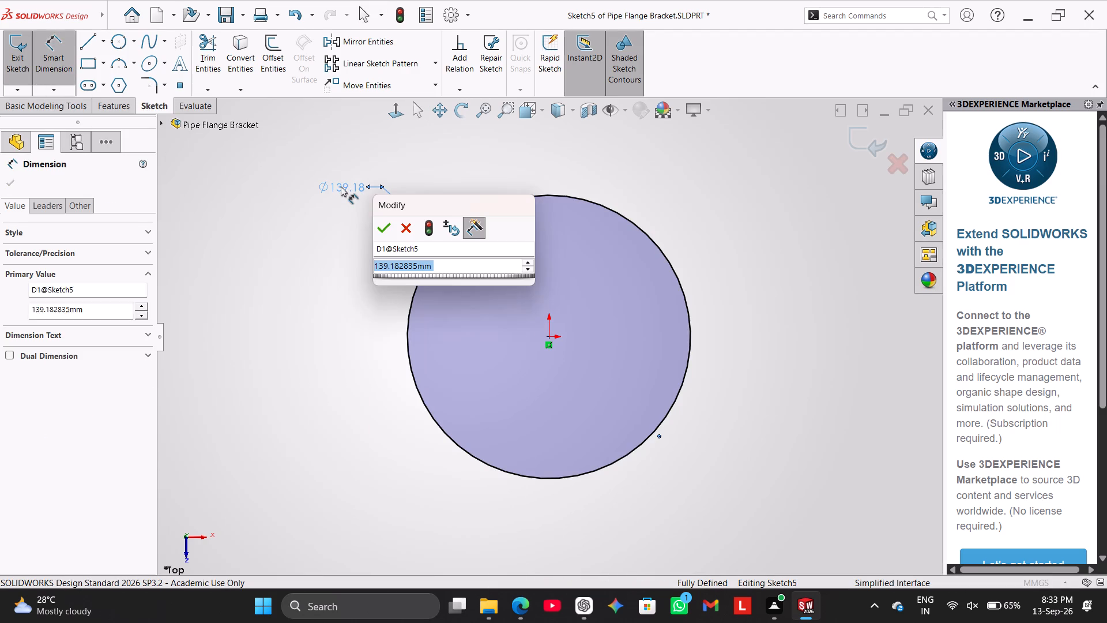
text(80)
key(Return)
key(period)
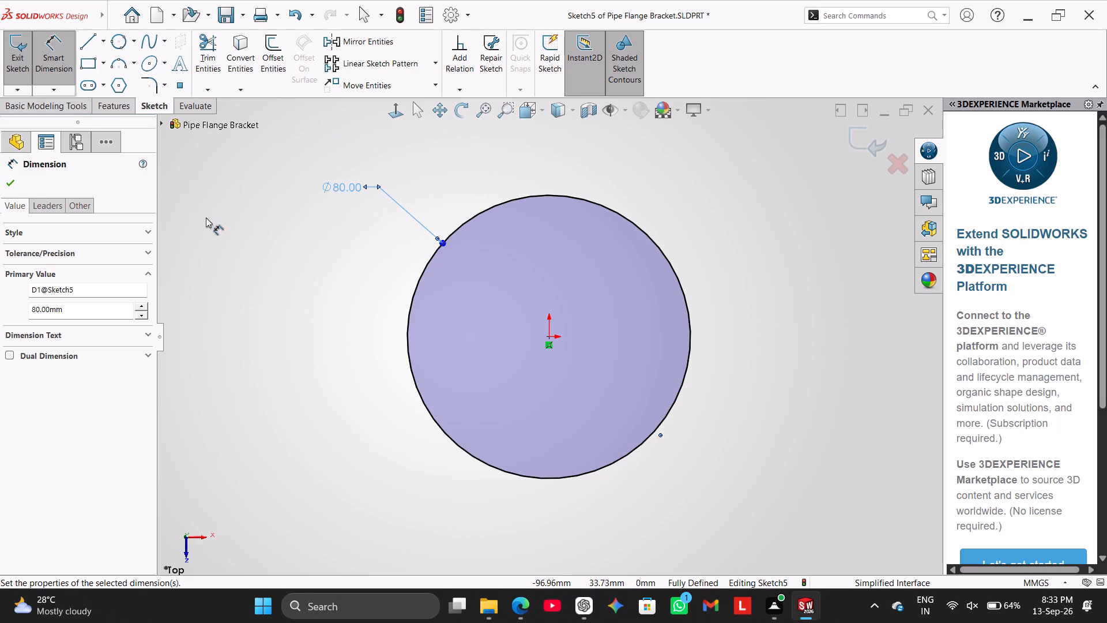
Sketch two larger concentric circles centred on the origin, about 102 mm and 143 mm in diameter.
right_drag(206, 217, 214, 164)
click(547, 335)
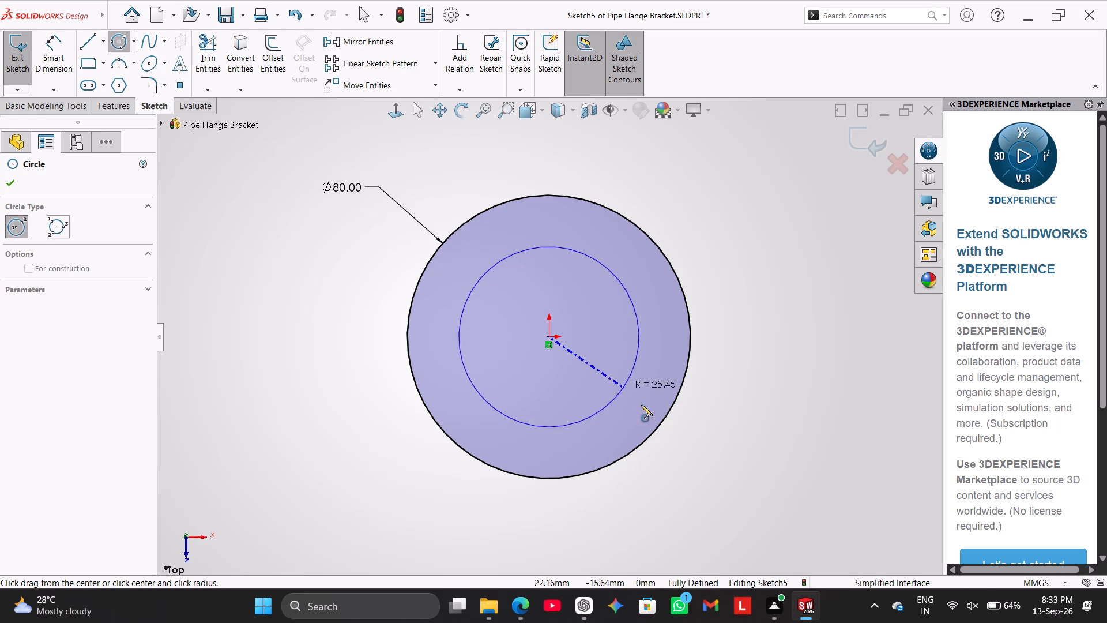
click(695, 444)
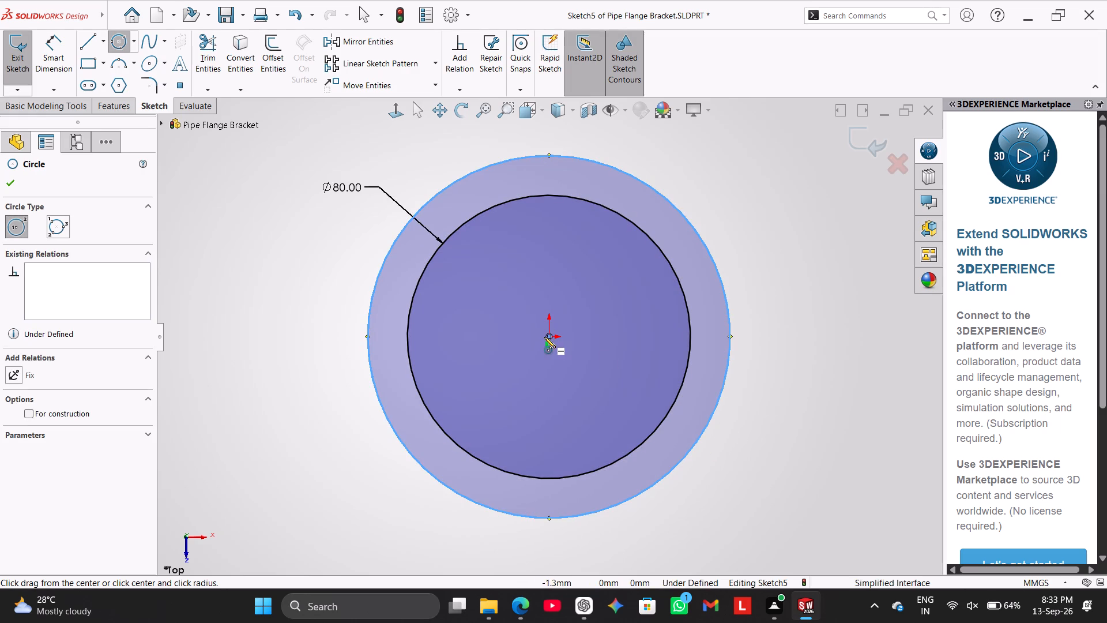
click(549, 337)
click(754, 485)
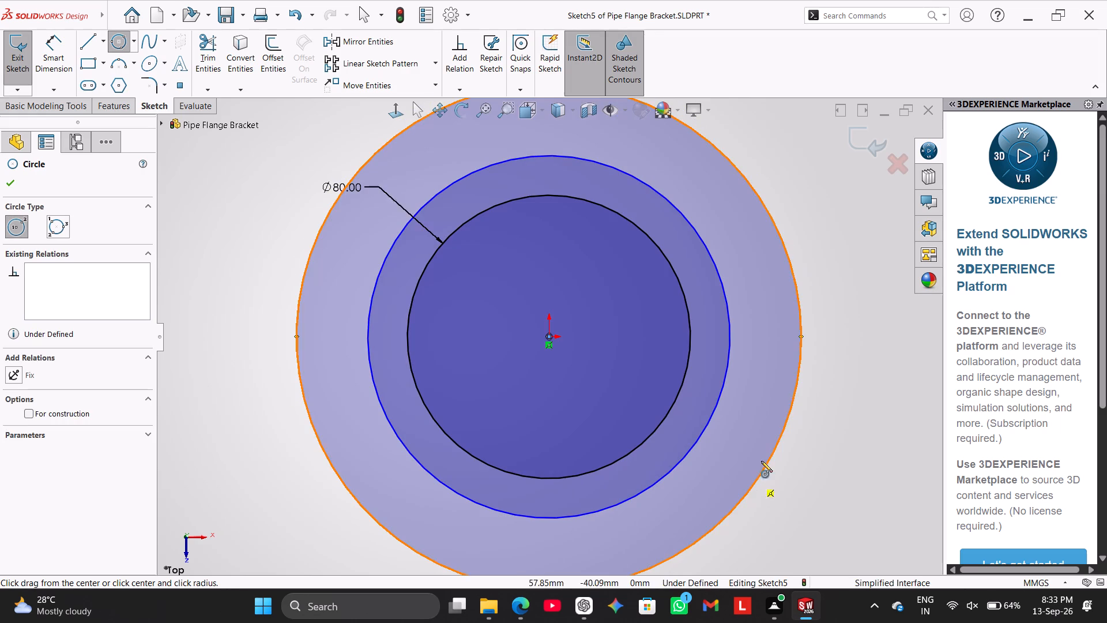
right_click(854, 400)
click(891, 407)
Dimension the middle circle, the one just outside the 80 mm circle, with a diameter of 44 mm.
right_drag(849, 346, 922, 339)
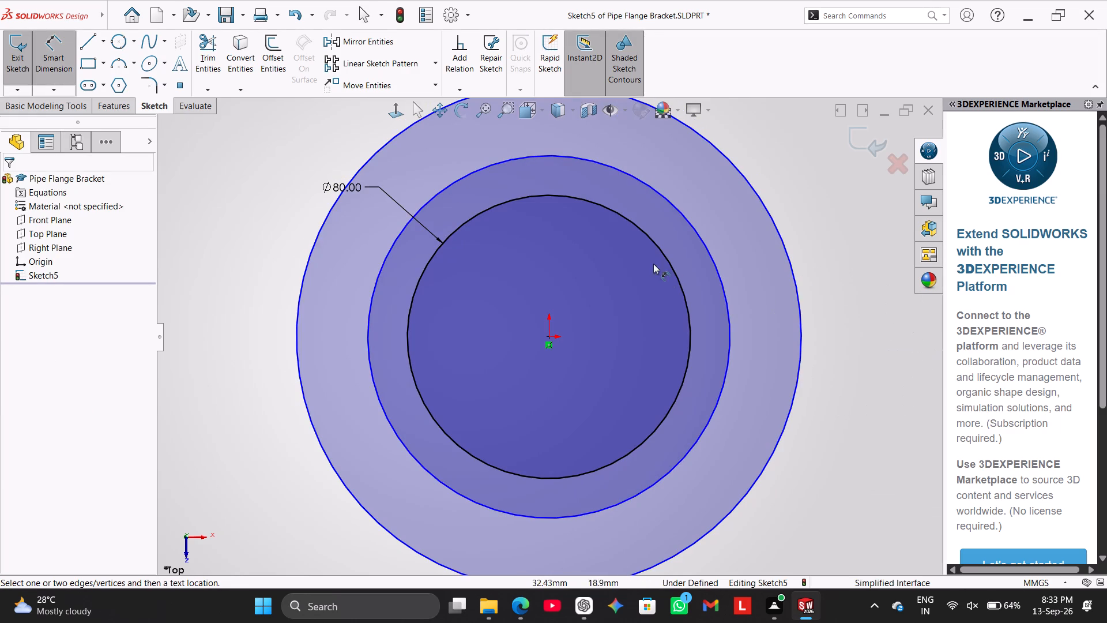
click(393, 242)
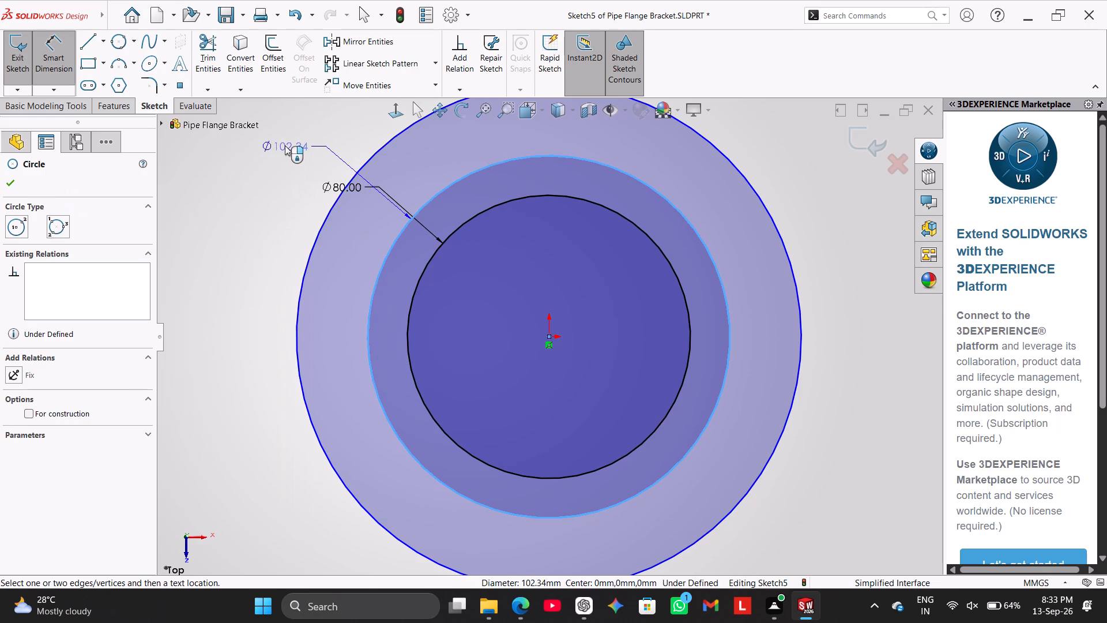
click(285, 145)
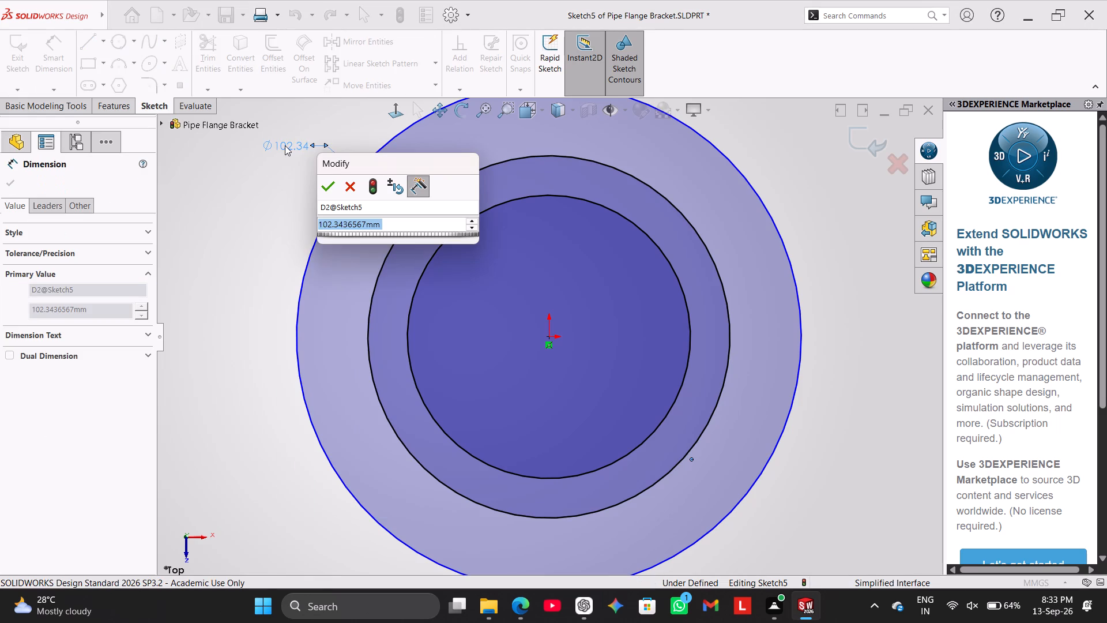
text(44)
key(Return)
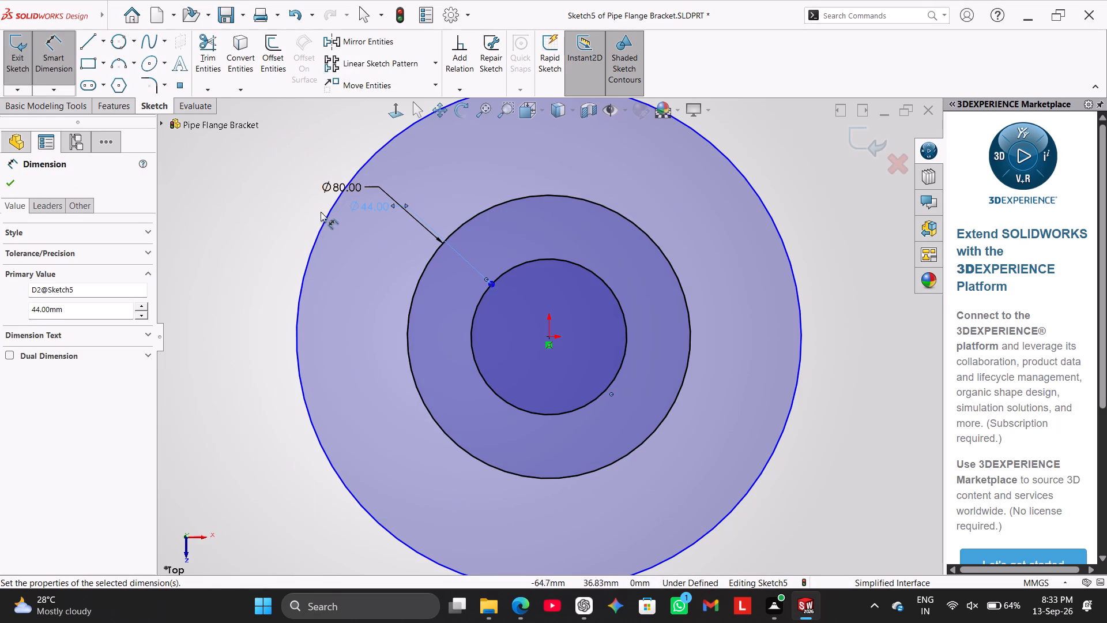
Dimension the outermost circle with a diameter of 28 mm and leave the dimension command.
click(321, 224)
scroll(274, 158, up, 1)
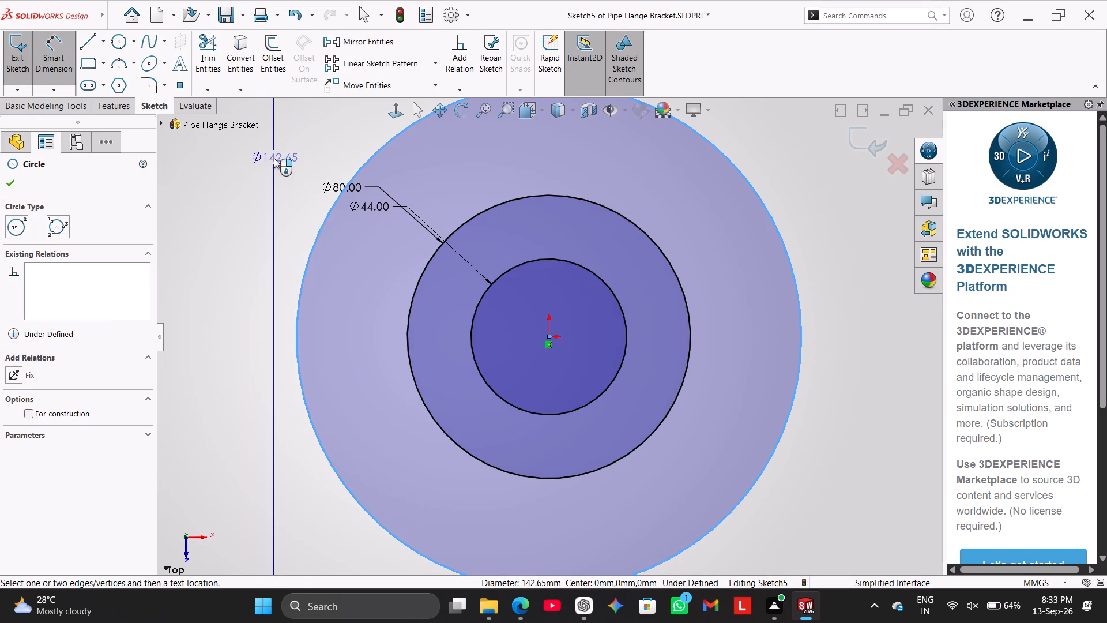
scroll(274, 158, up, 3)
click(383, 198)
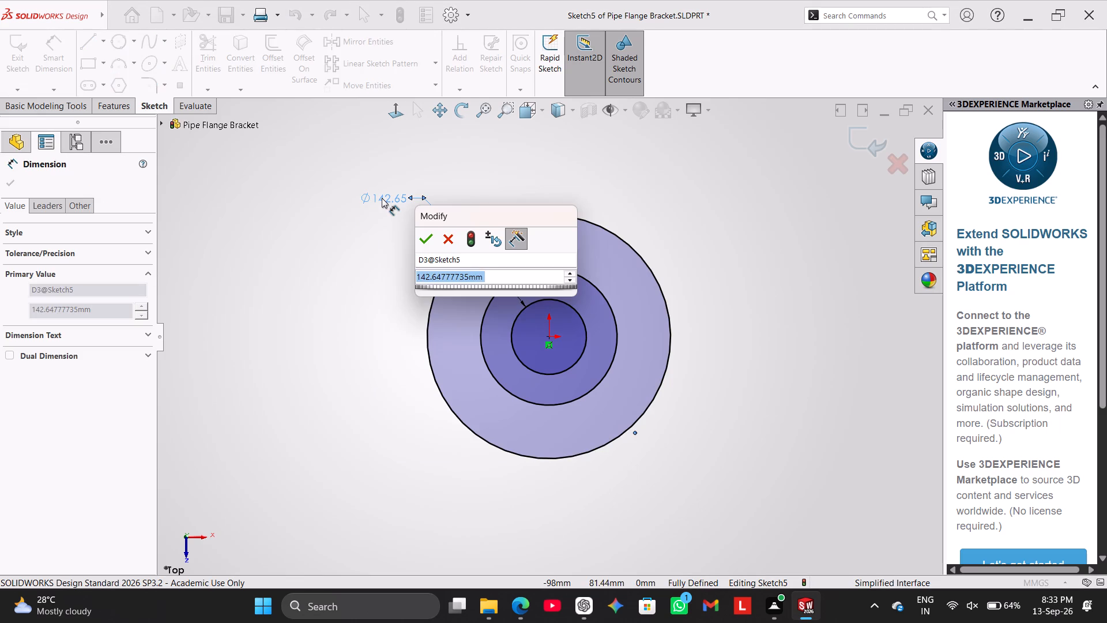
text(28)
key(Return)
scroll(442, 277, down, 1)
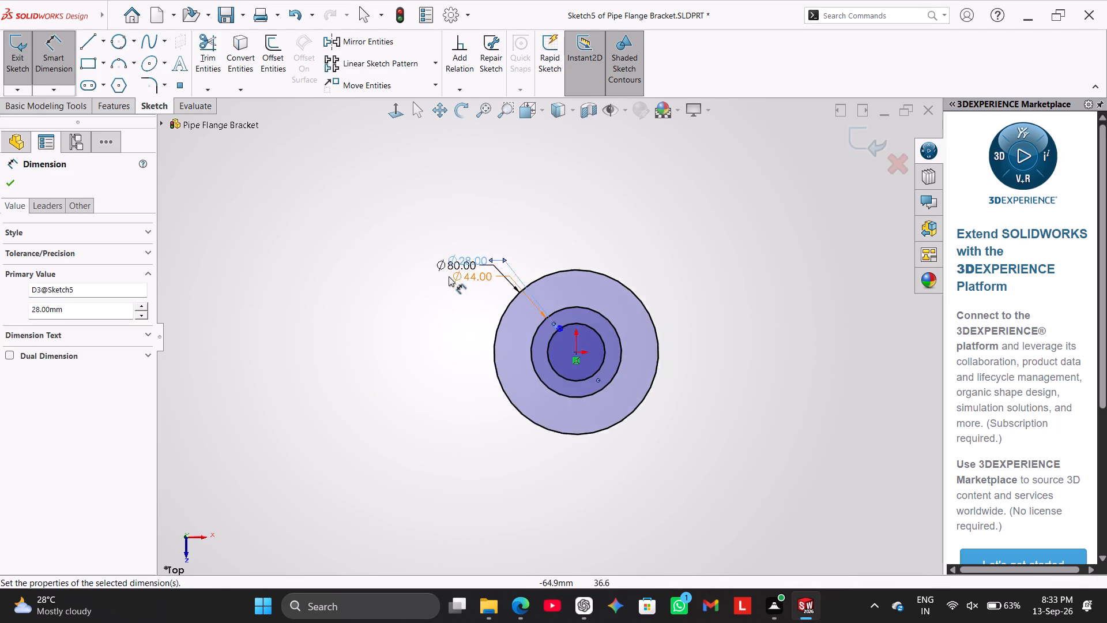
scroll(449, 276, down, 3)
scroll(544, 266, down, 2)
right_click(586, 266)
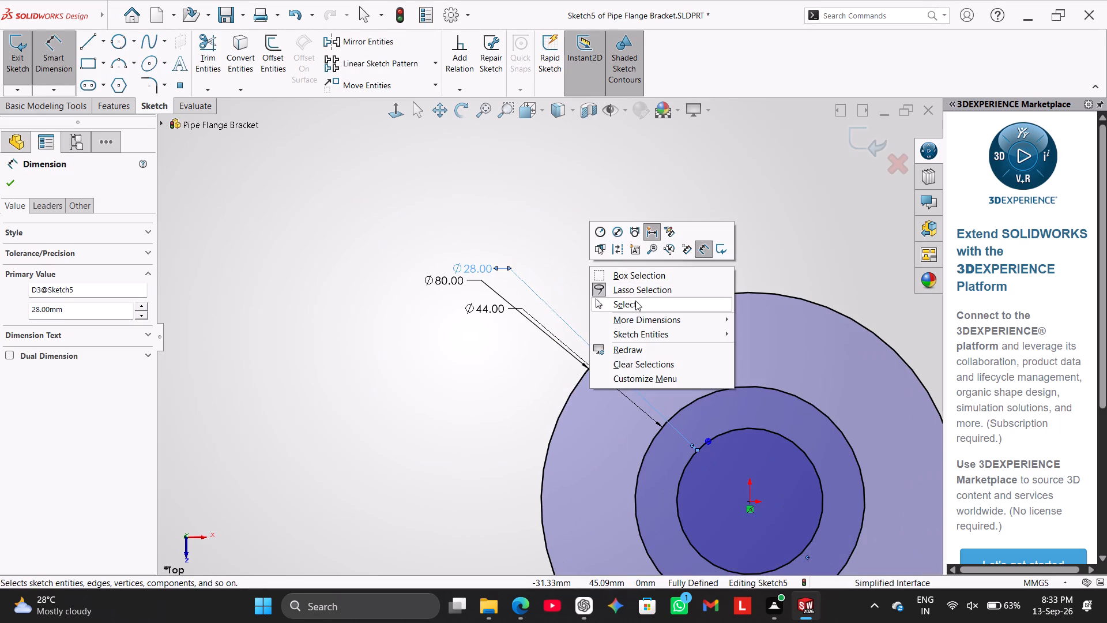
click(635, 301)
Reposition the 28, 44 and 80 mm diameter dimensions so their labels are spaced apart beside the circles.
scroll(635, 301, up, 4)
scroll(784, 366, down, 1)
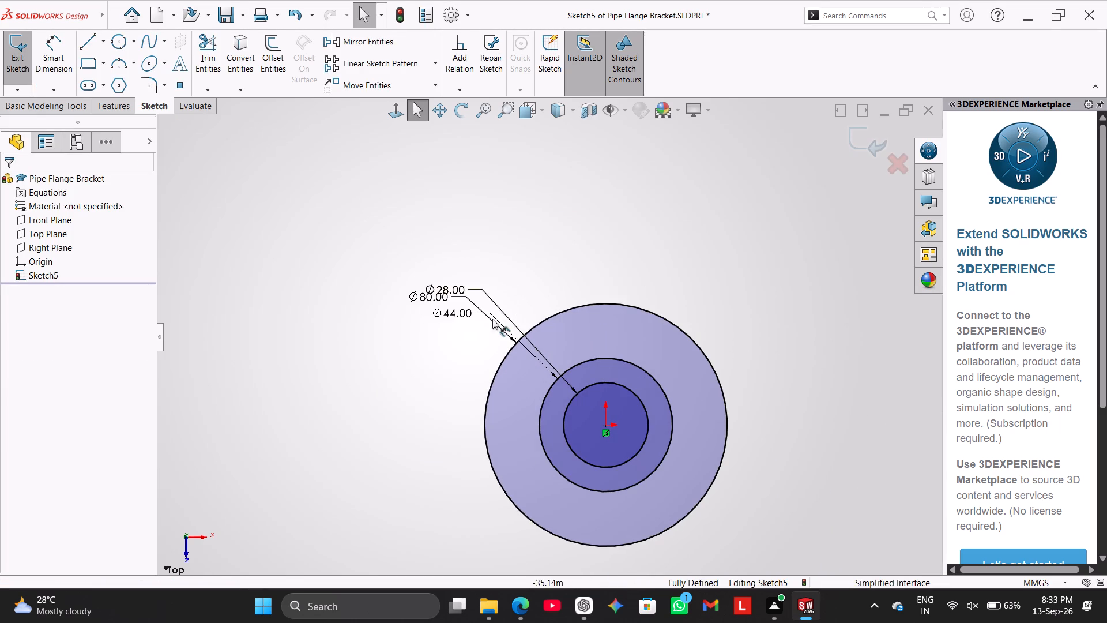
drag(430, 291, 477, 300)
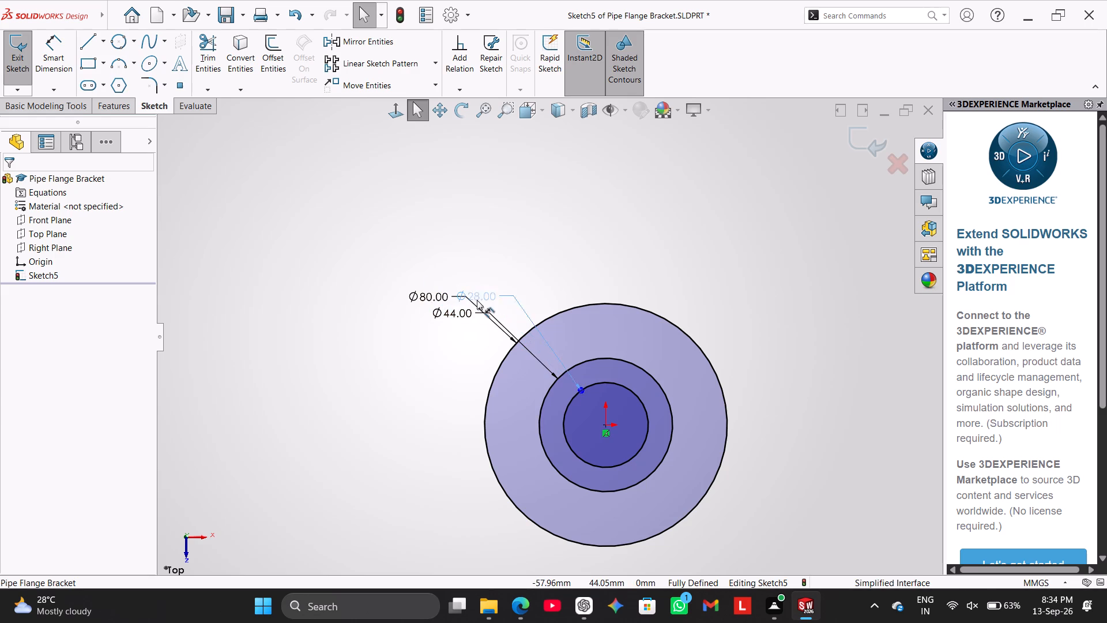
drag(477, 300, 504, 290)
drag(455, 311, 460, 309)
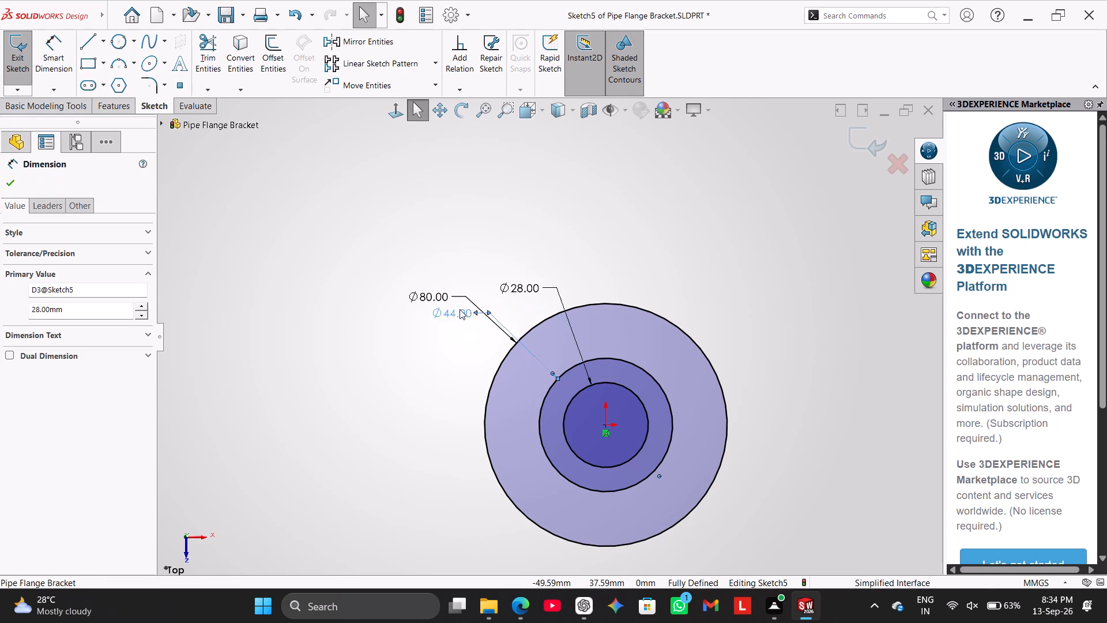
drag(460, 309, 487, 297)
drag(432, 292, 424, 348)
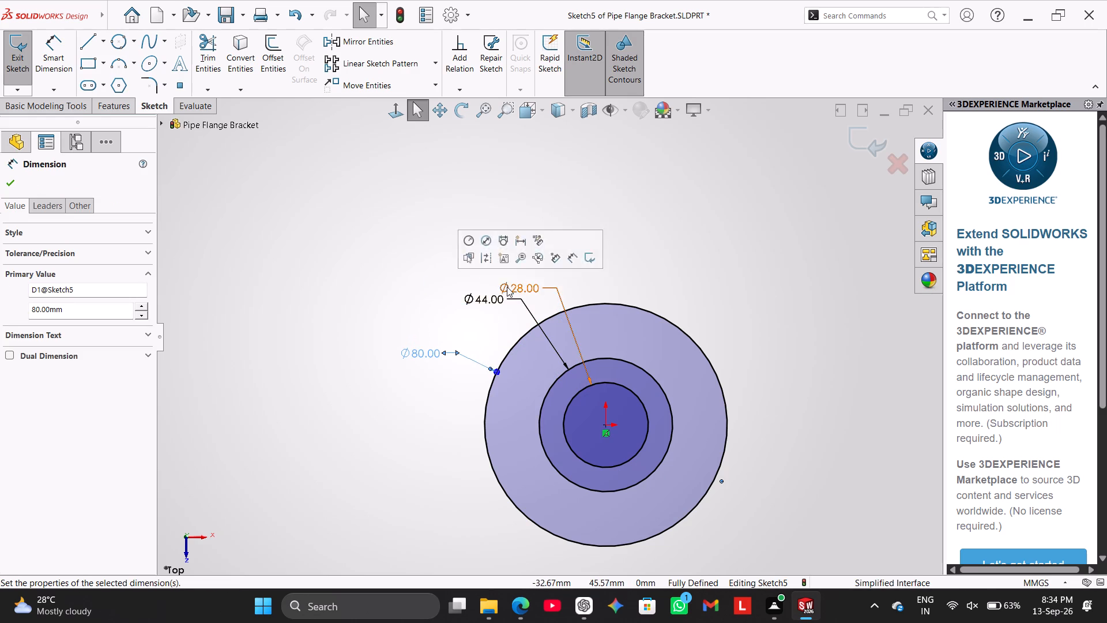
click(507, 287)
drag(479, 300, 450, 318)
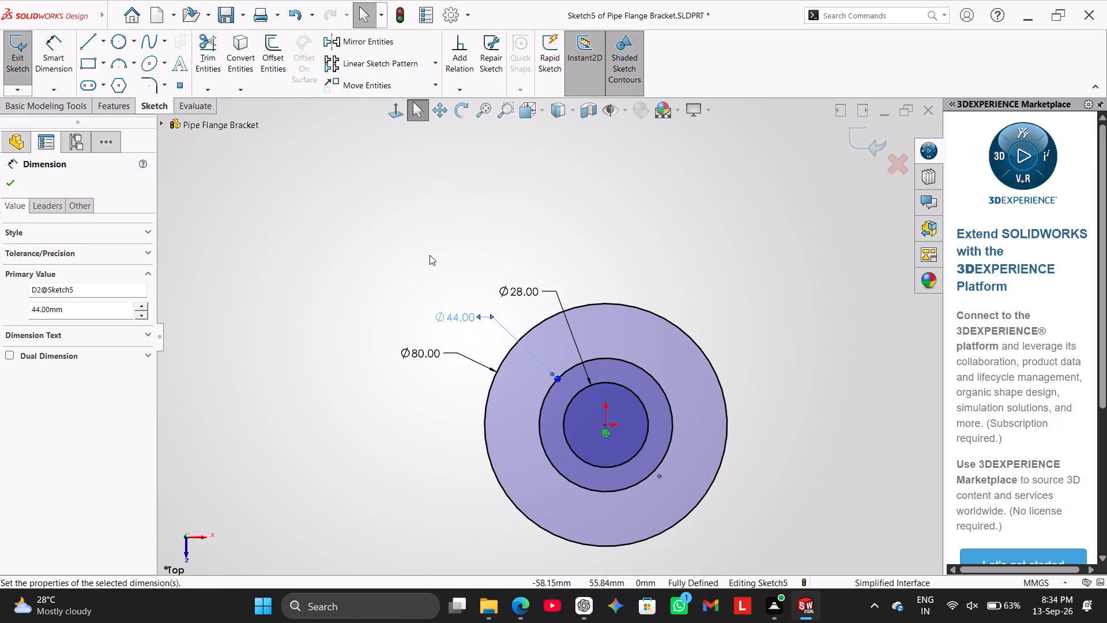
click(428, 254)
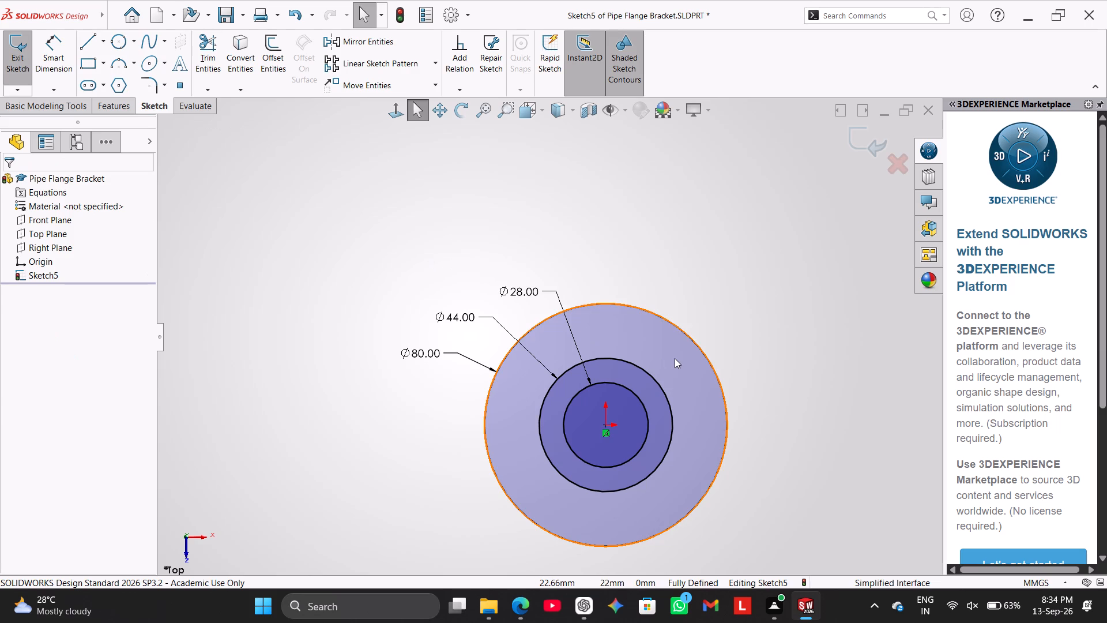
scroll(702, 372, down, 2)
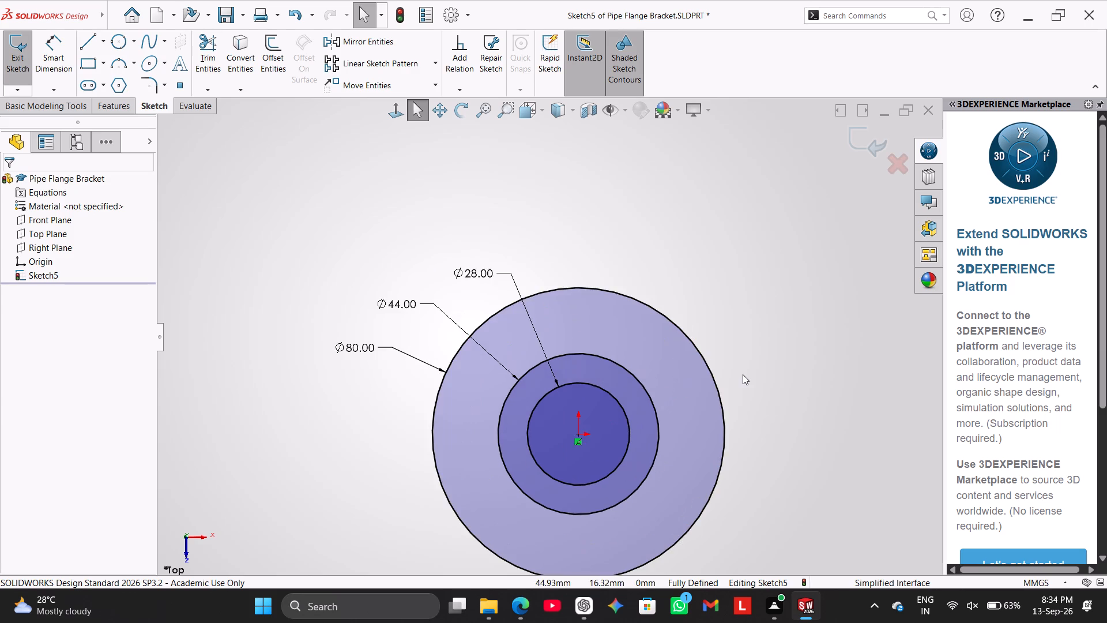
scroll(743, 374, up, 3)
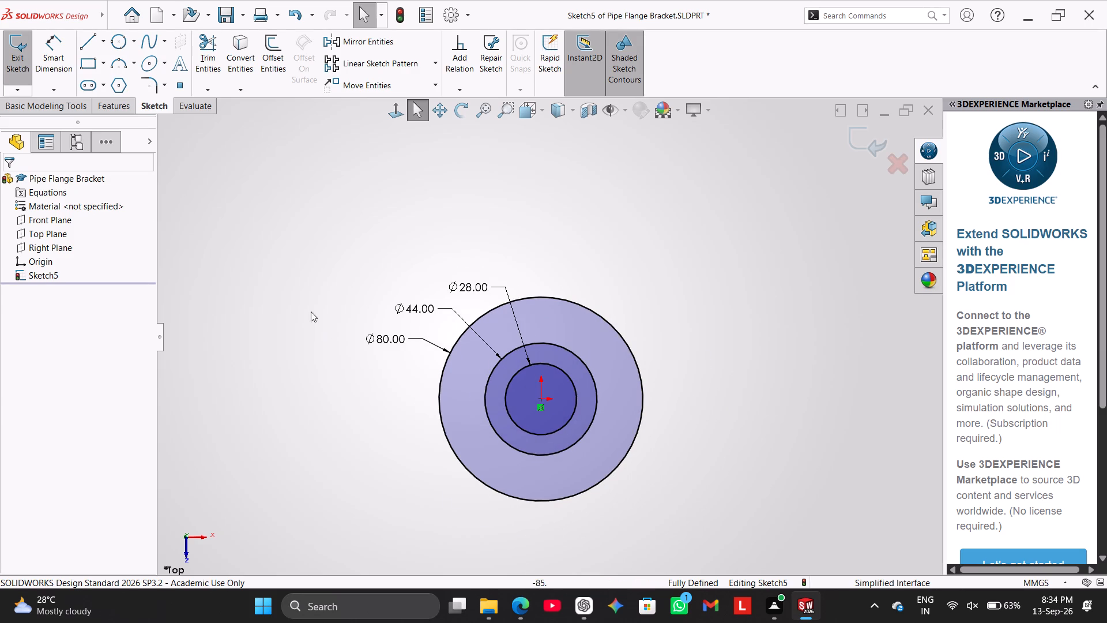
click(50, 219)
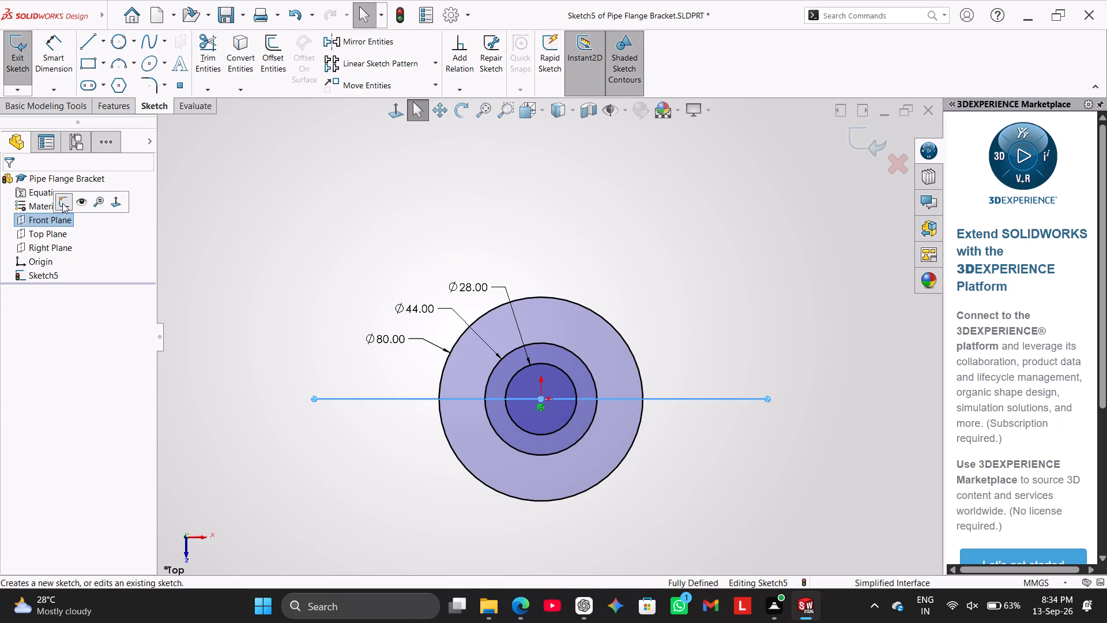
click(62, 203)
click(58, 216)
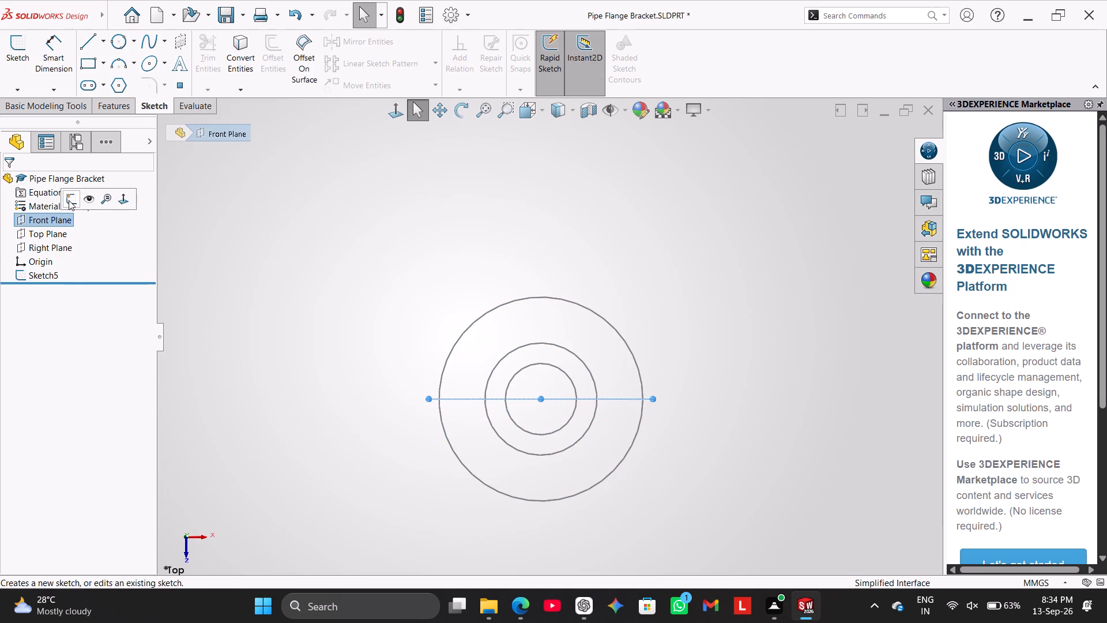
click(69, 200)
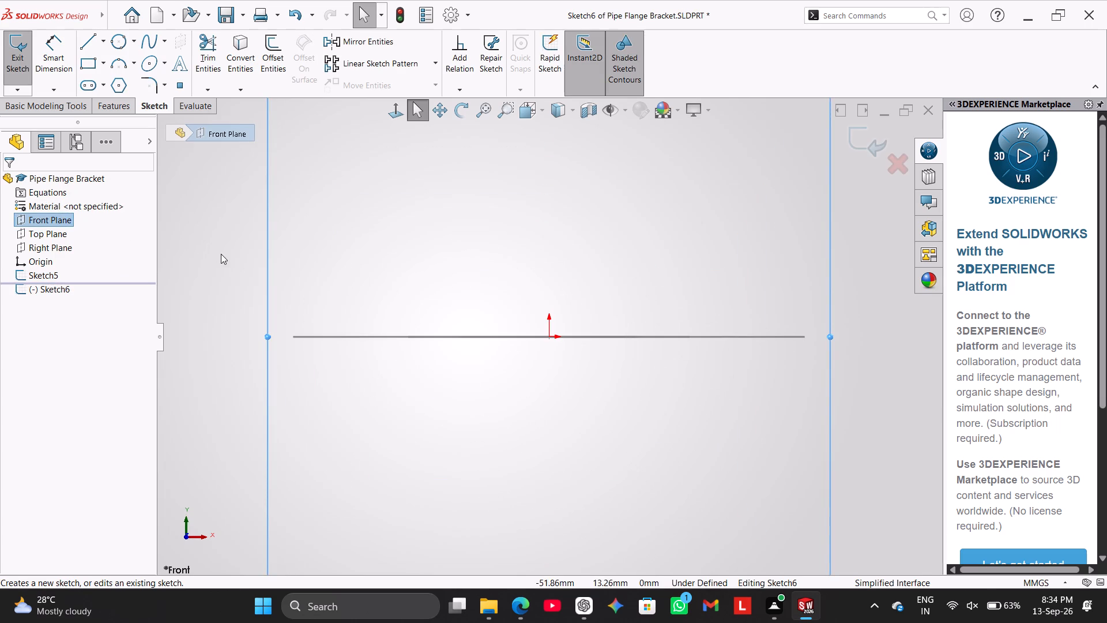
Start a new sketch on the Top Plane in place of the Front Plane sketch.
click(44, 231)
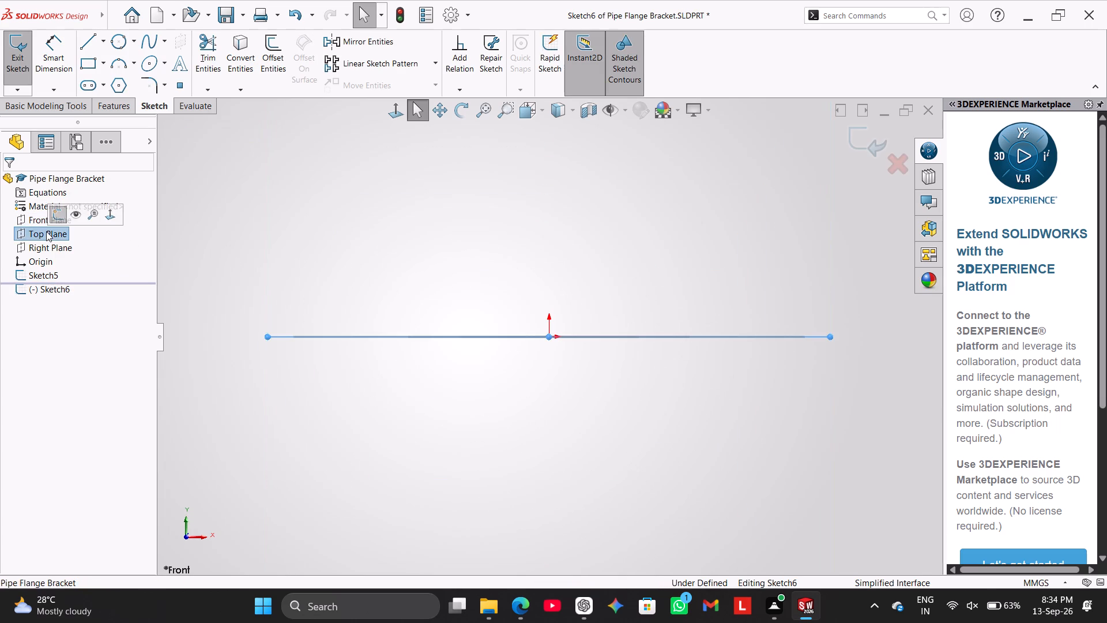
click(62, 217)
click(57, 231)
click(67, 214)
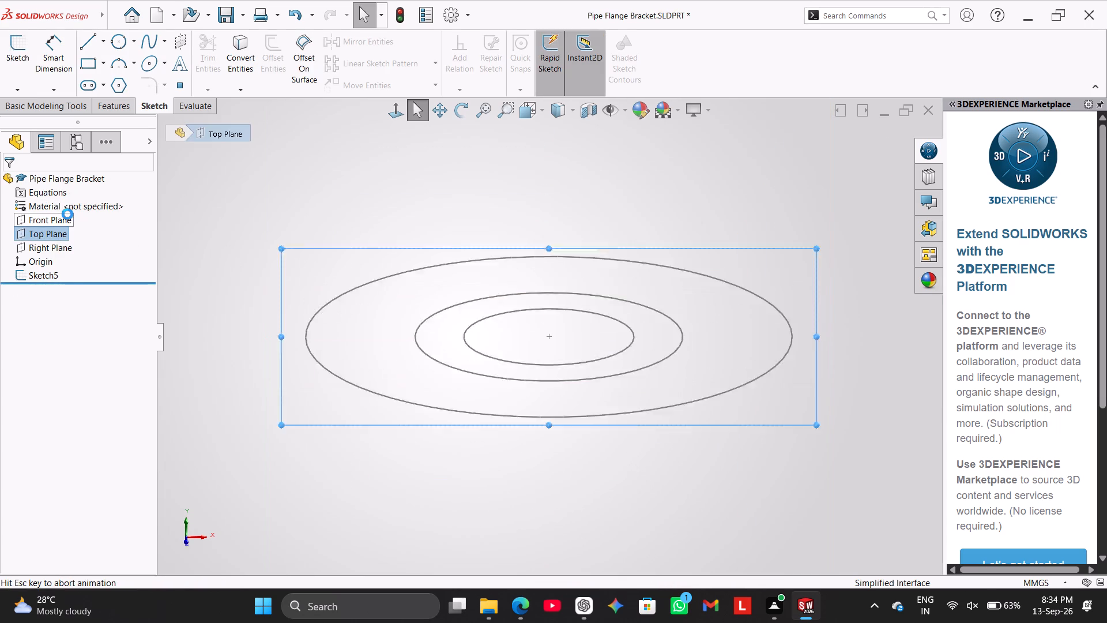
click(246, 292)
scroll(277, 297, up, 1)
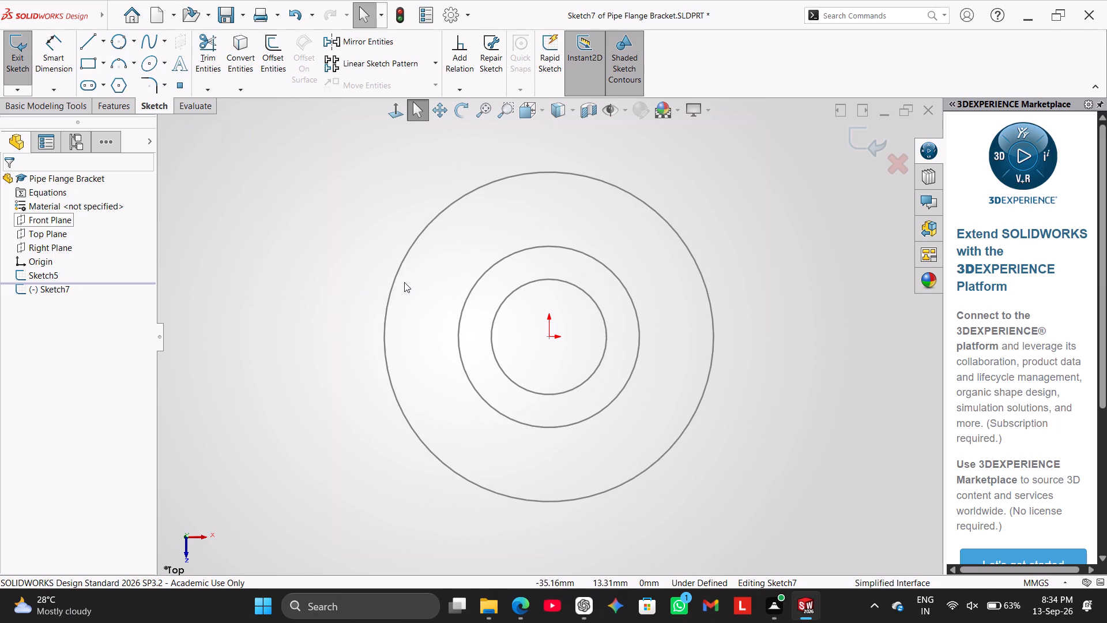
Reopen the sketch of the three concentric circles for editing.
double_click(396, 275)
scroll(654, 277, up, 1)
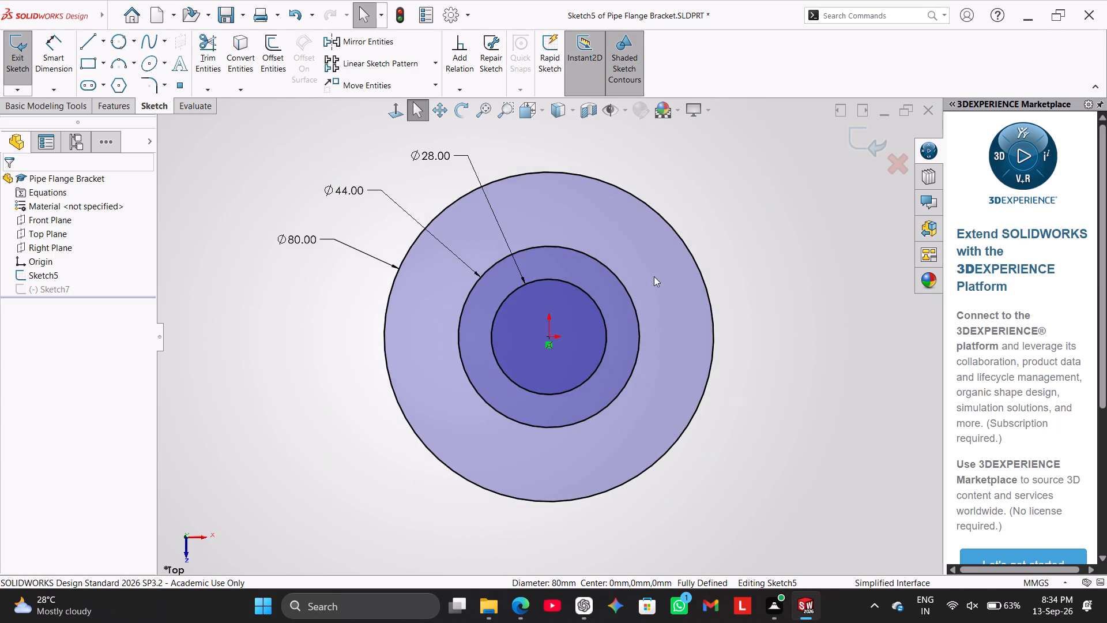
scroll(654, 276, up, 1)
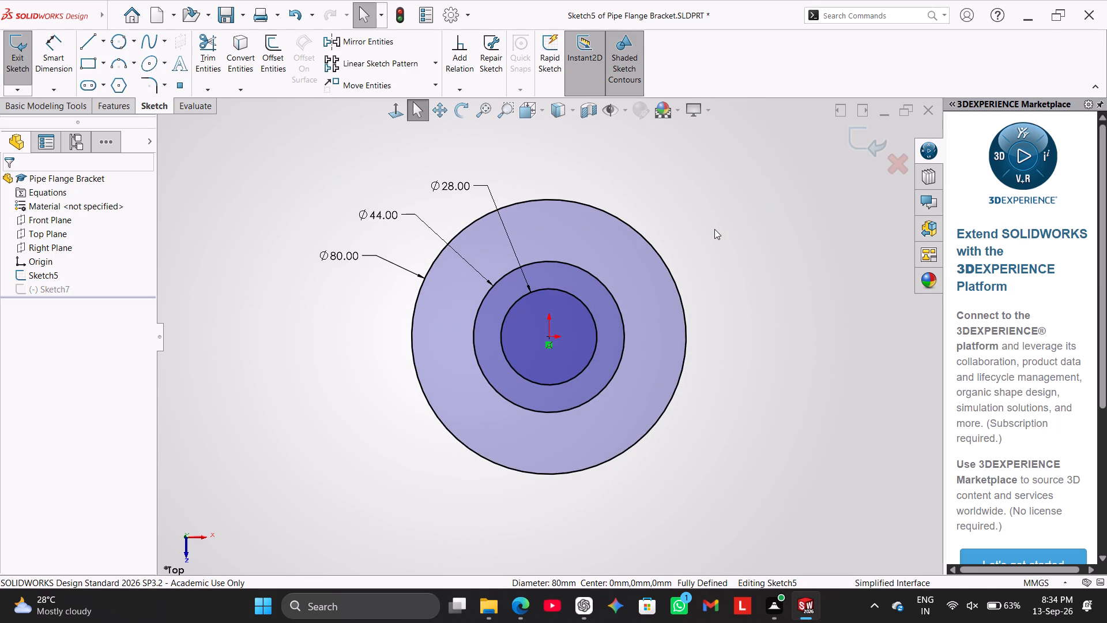
middle_drag(733, 259, 734, 235)
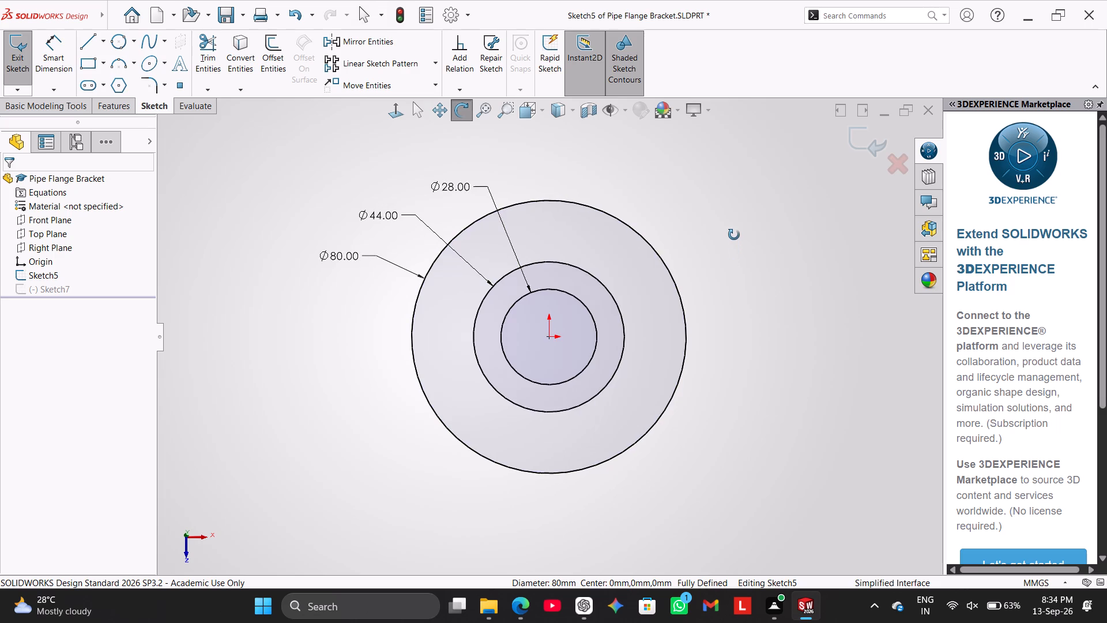
middle_drag(734, 235, 729, 286)
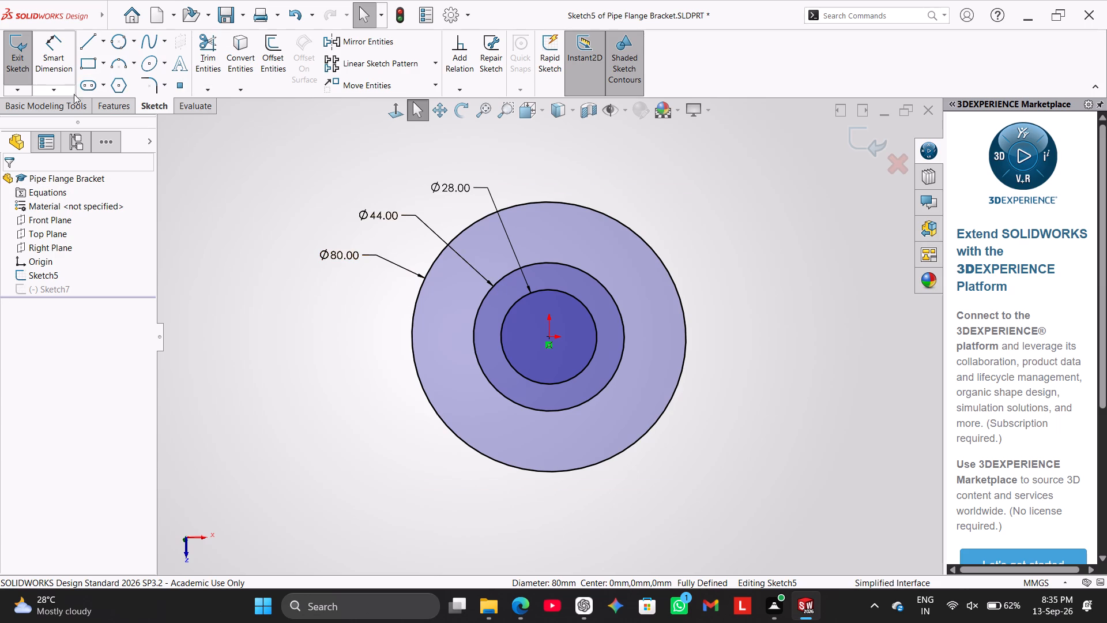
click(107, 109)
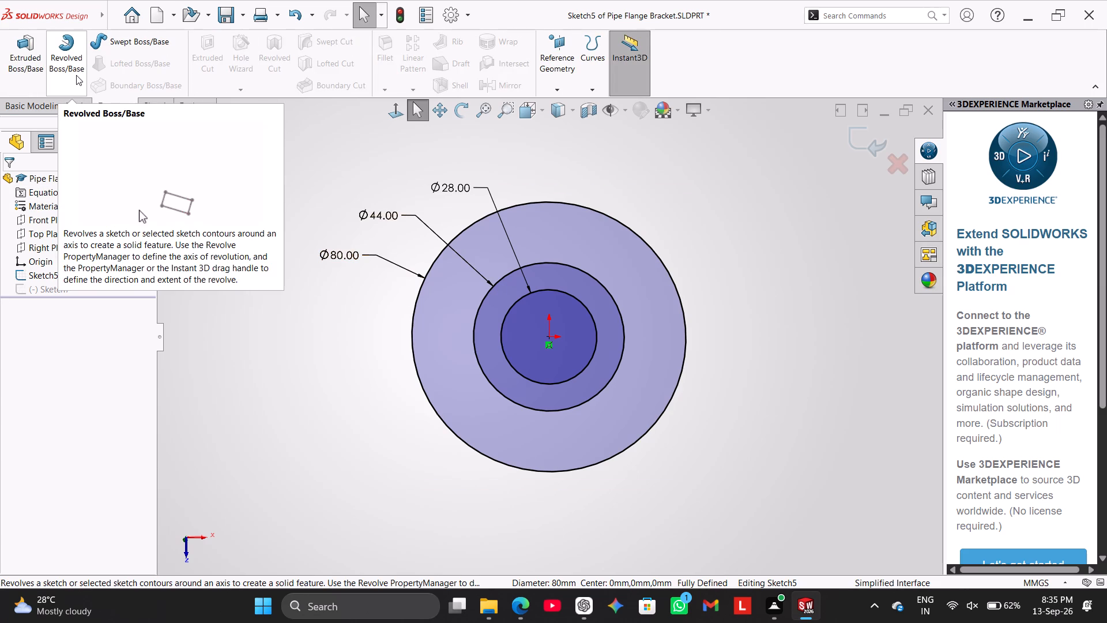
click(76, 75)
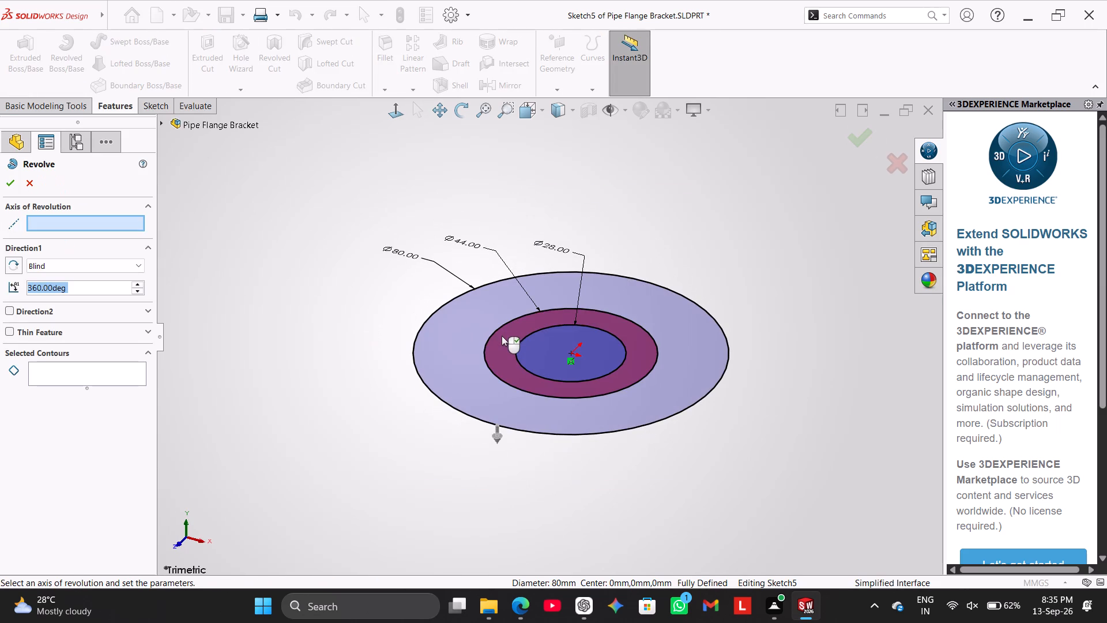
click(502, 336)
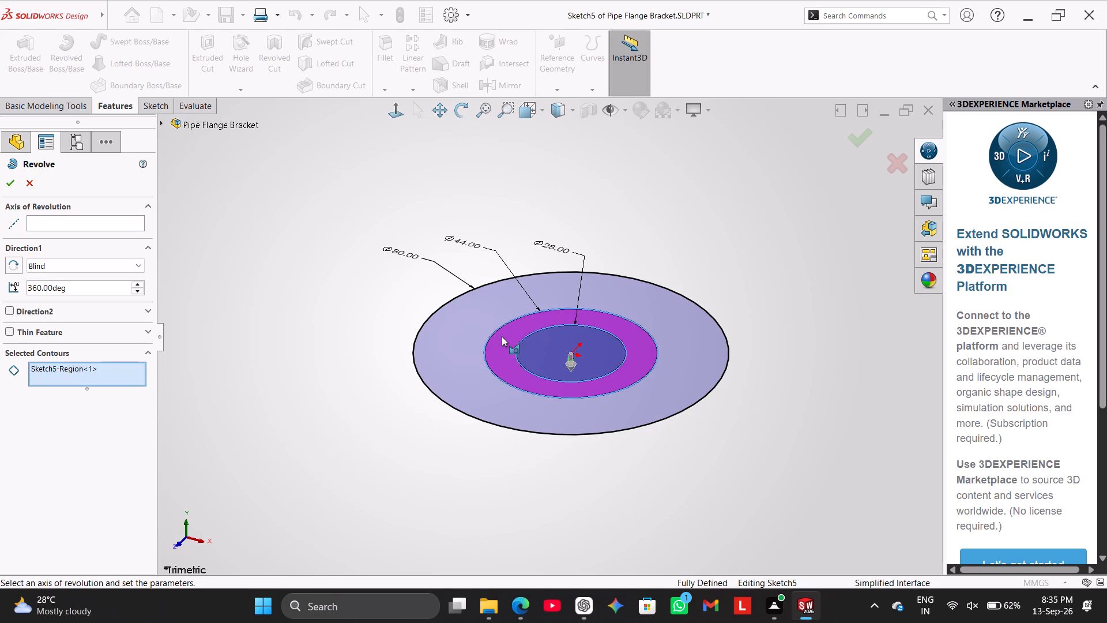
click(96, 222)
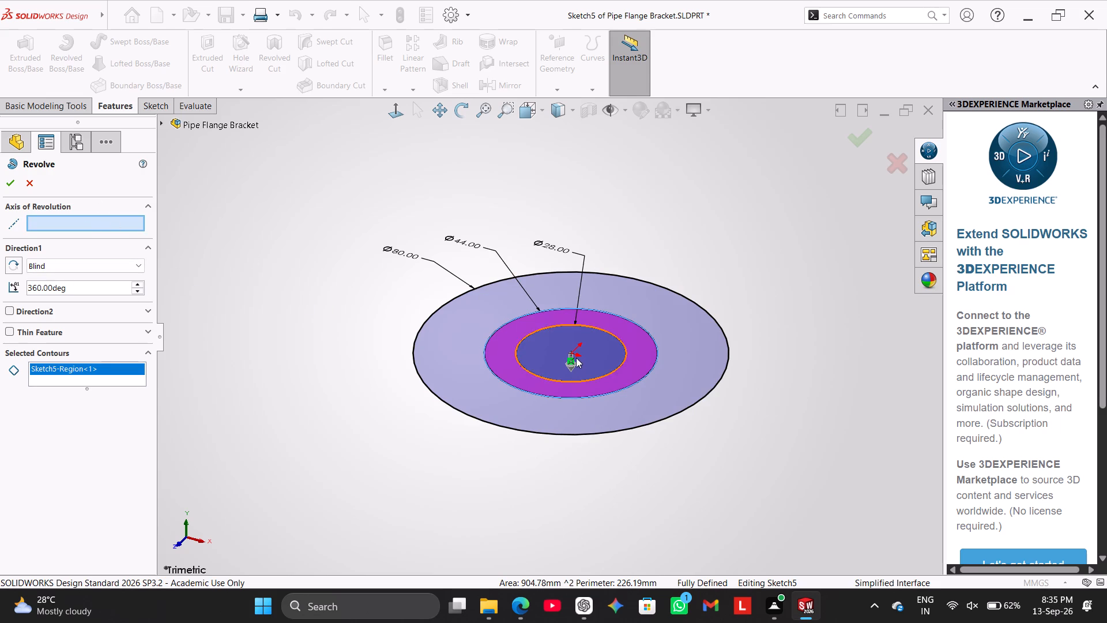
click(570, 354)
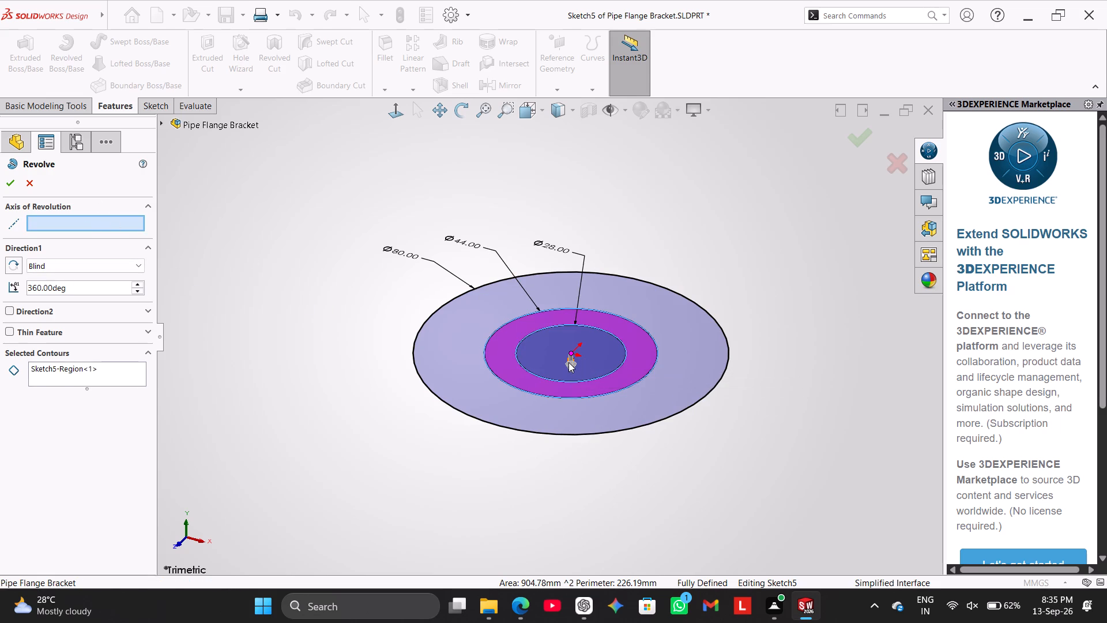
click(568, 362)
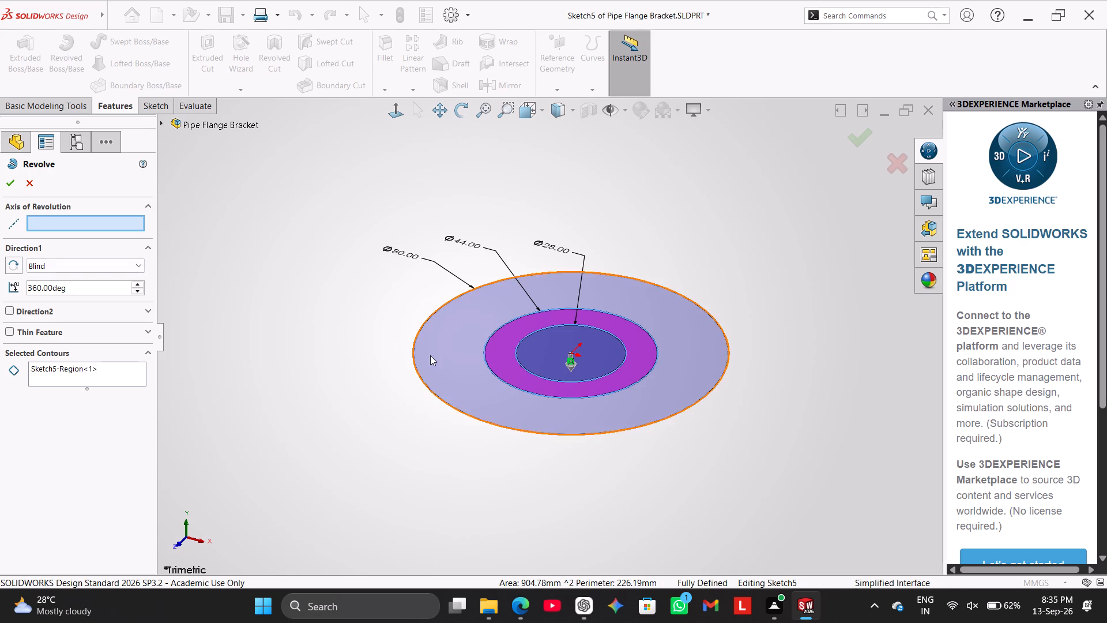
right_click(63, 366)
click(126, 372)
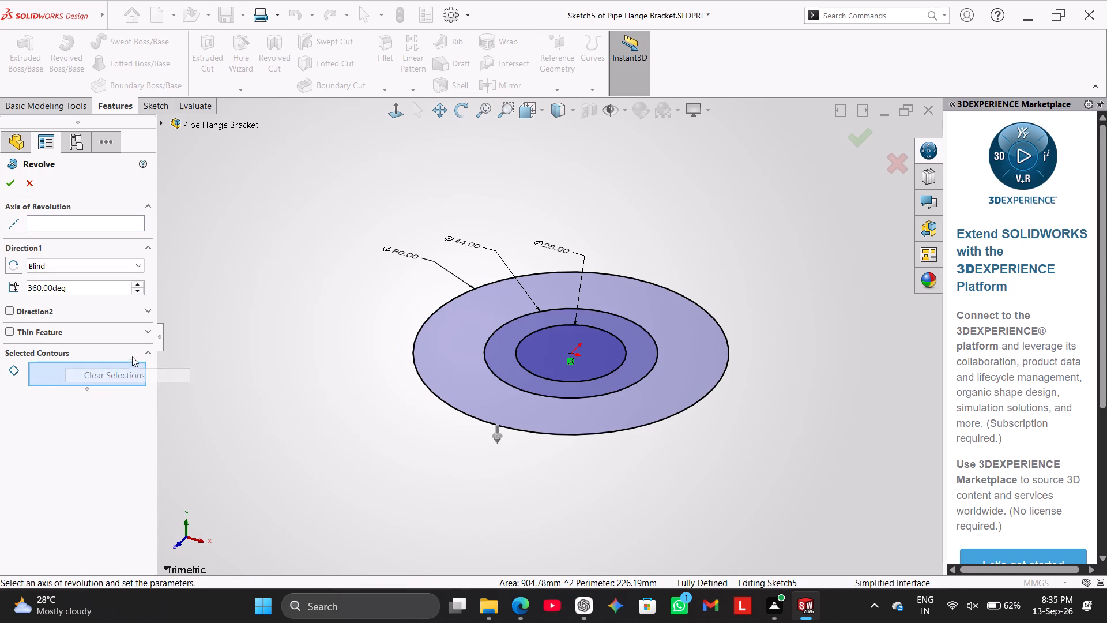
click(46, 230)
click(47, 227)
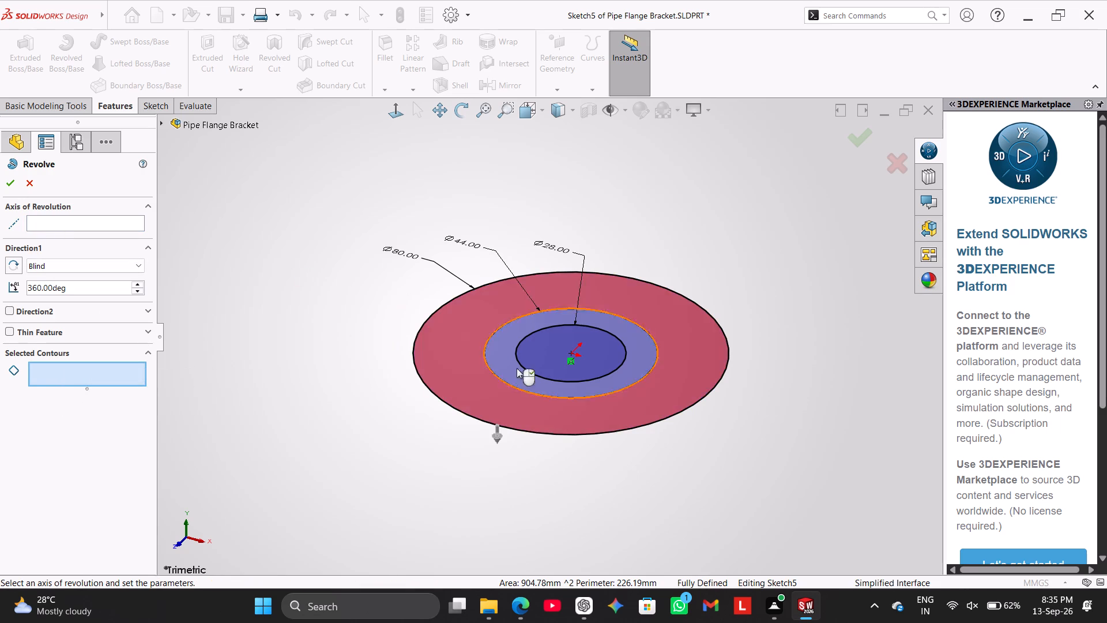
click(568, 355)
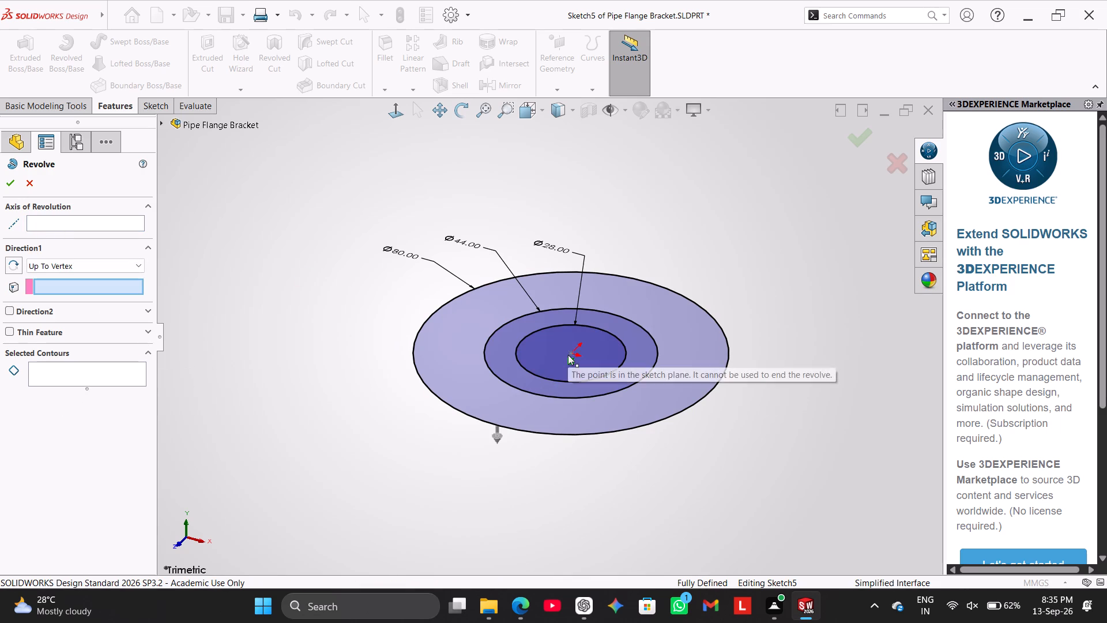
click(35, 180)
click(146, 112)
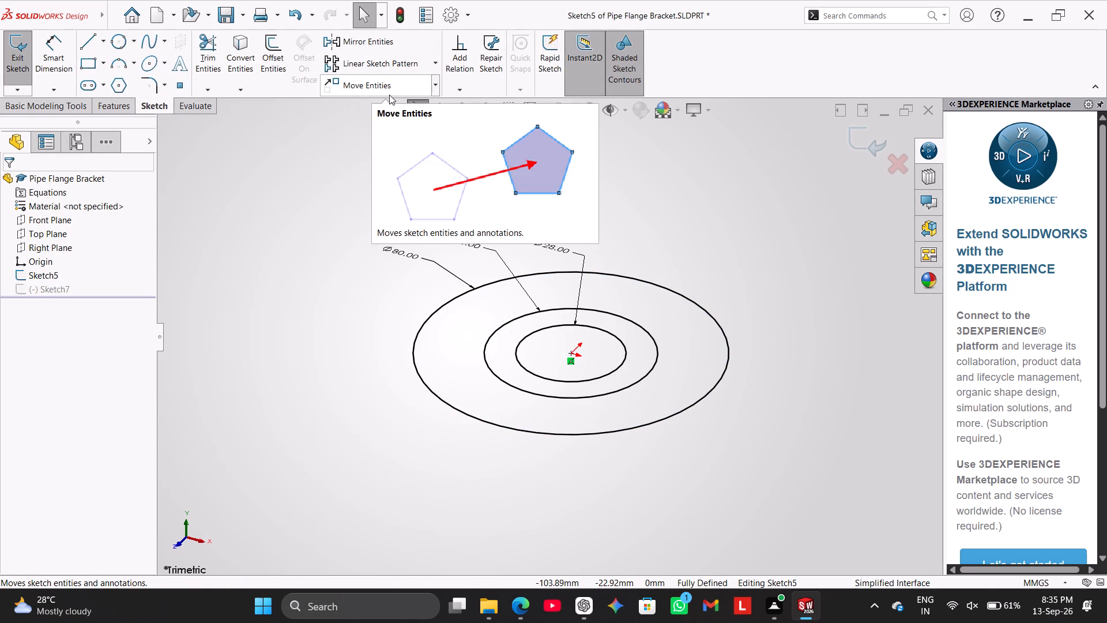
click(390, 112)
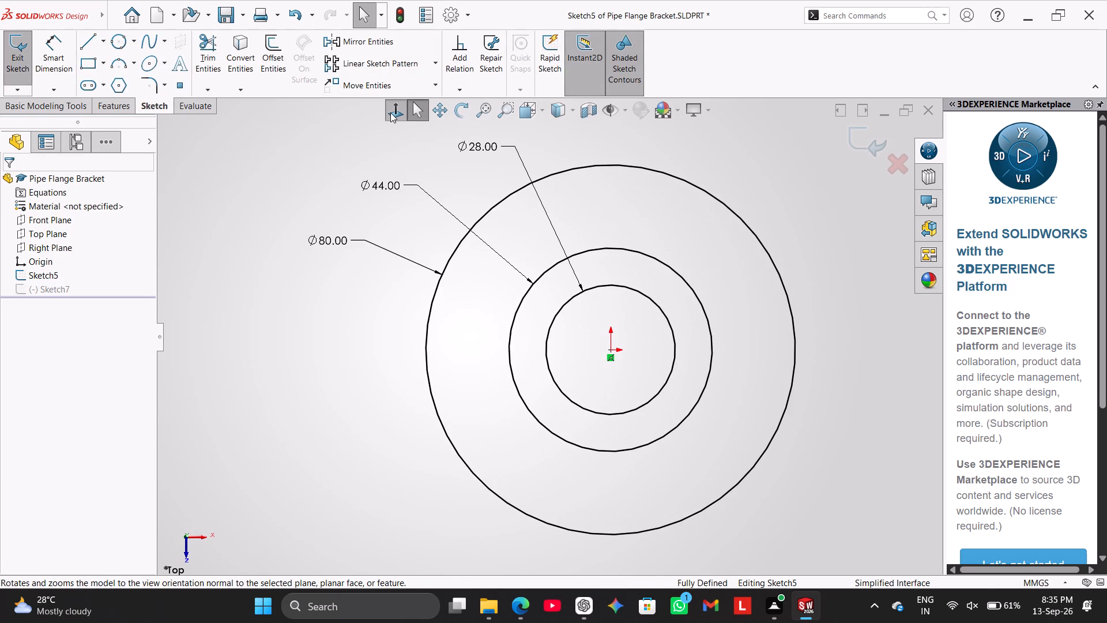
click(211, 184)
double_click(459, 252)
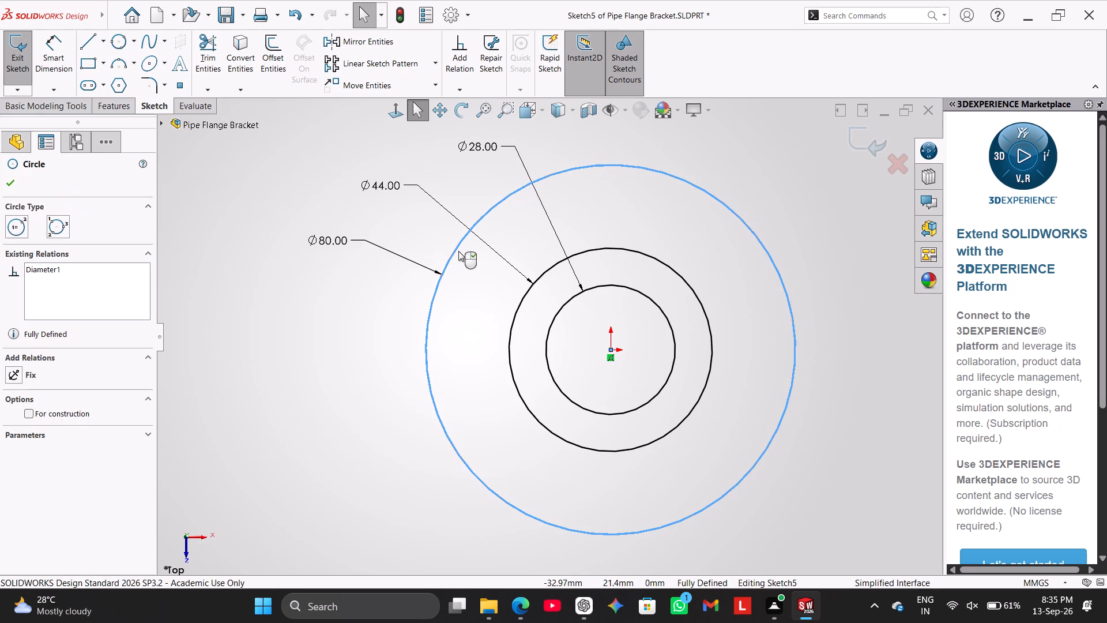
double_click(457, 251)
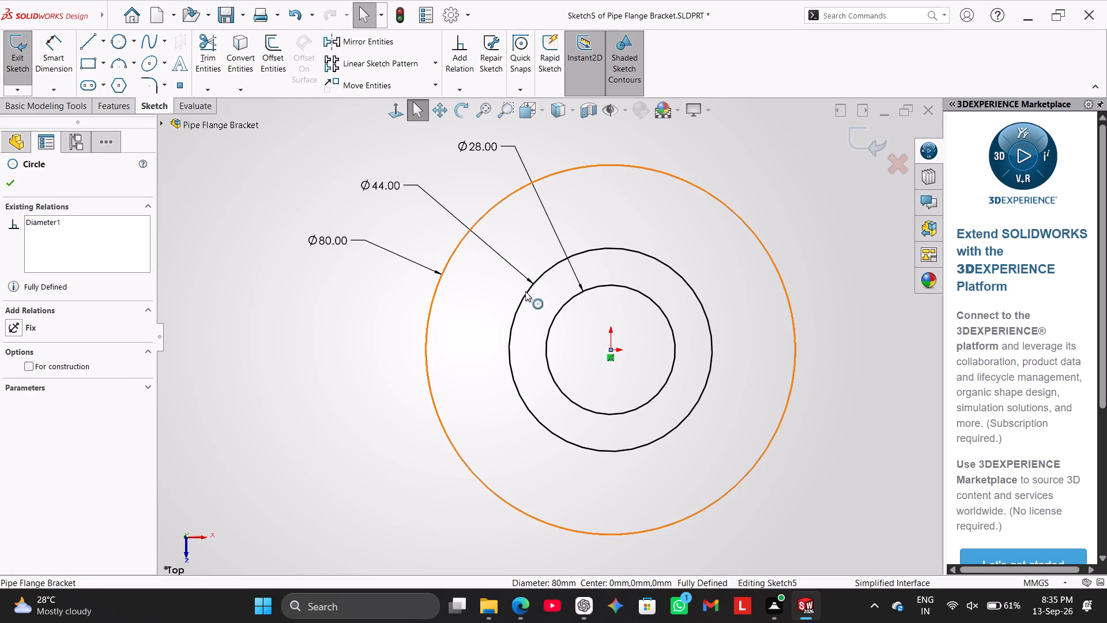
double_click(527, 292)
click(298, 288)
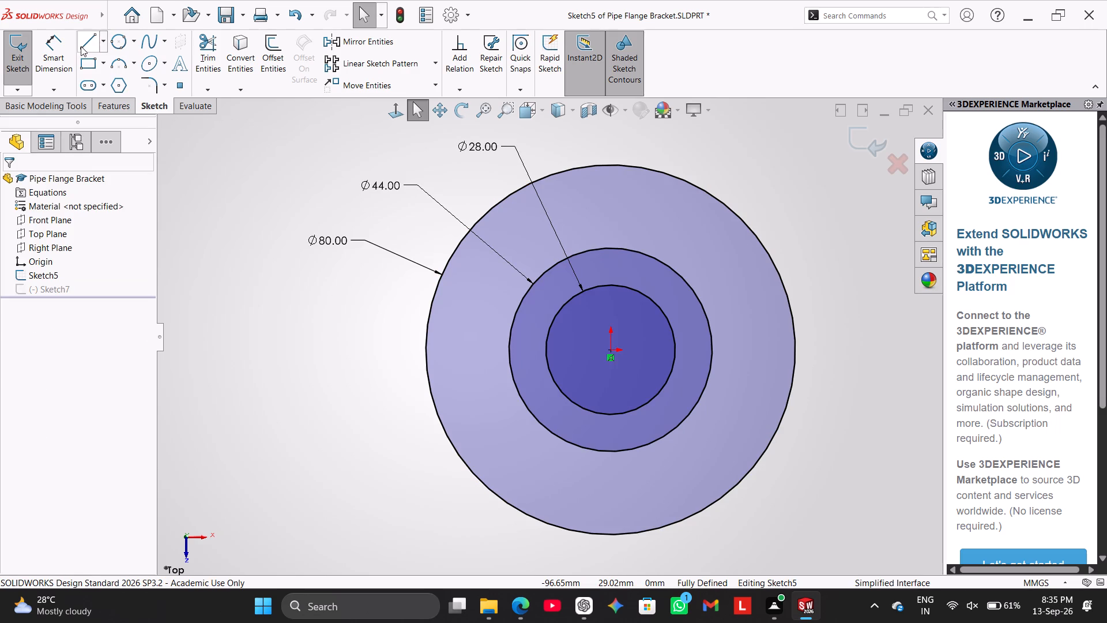
Start the Centerline tool for drawing a construction line in the concentric circles sketch.
click(105, 37)
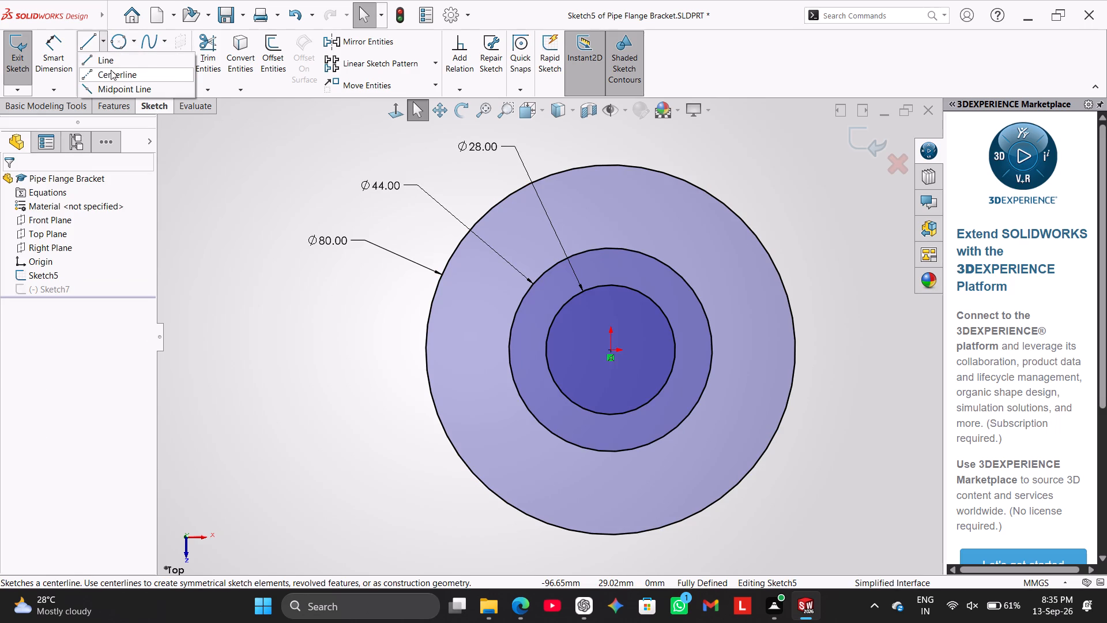
click(111, 70)
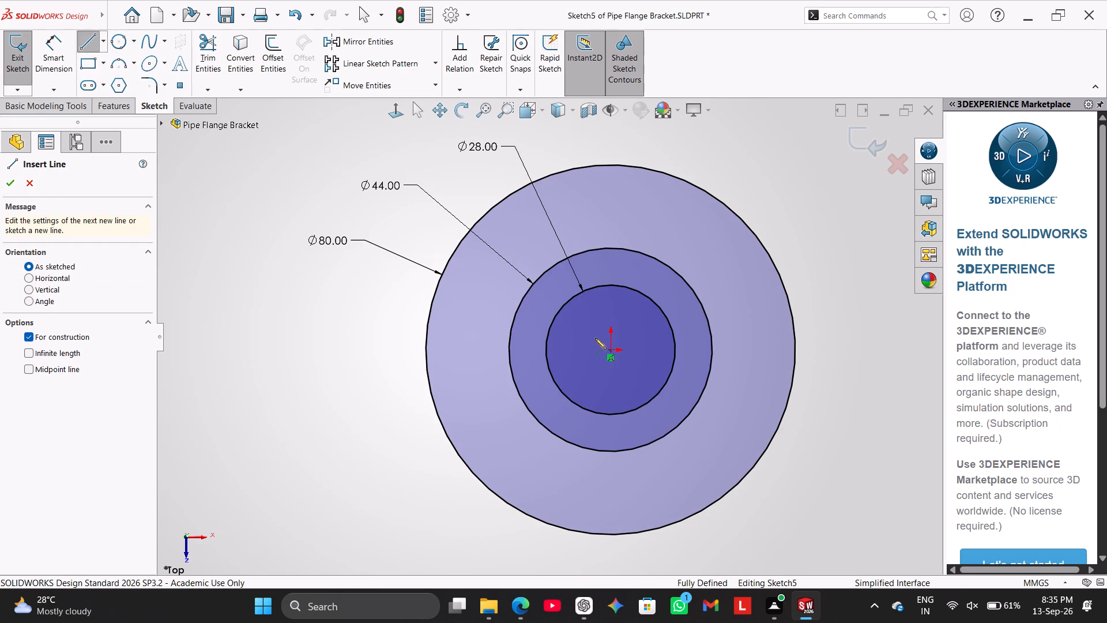
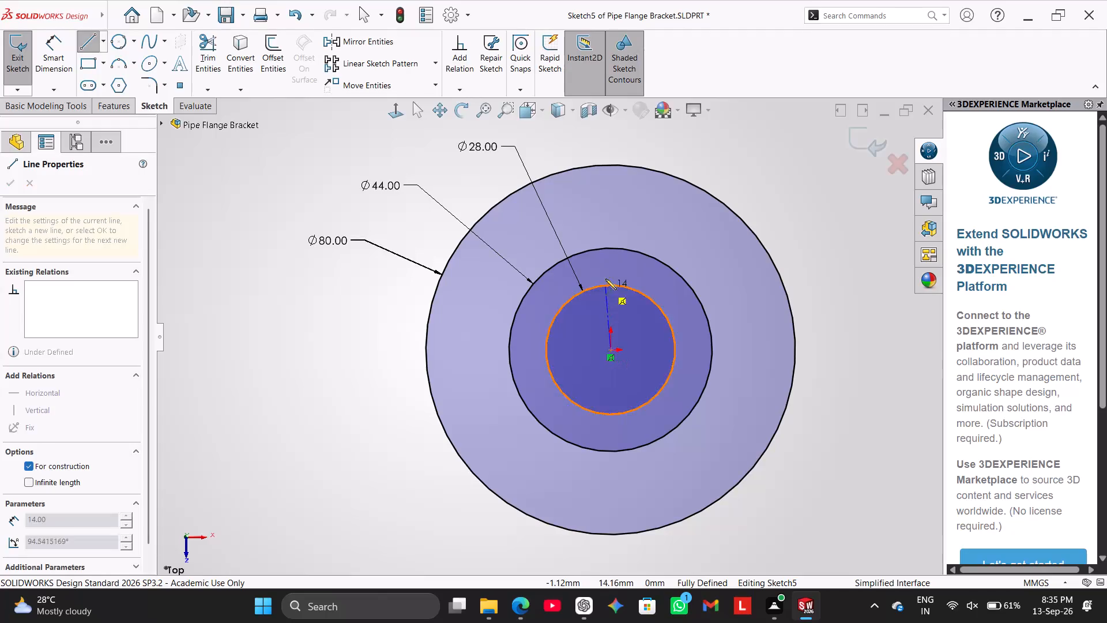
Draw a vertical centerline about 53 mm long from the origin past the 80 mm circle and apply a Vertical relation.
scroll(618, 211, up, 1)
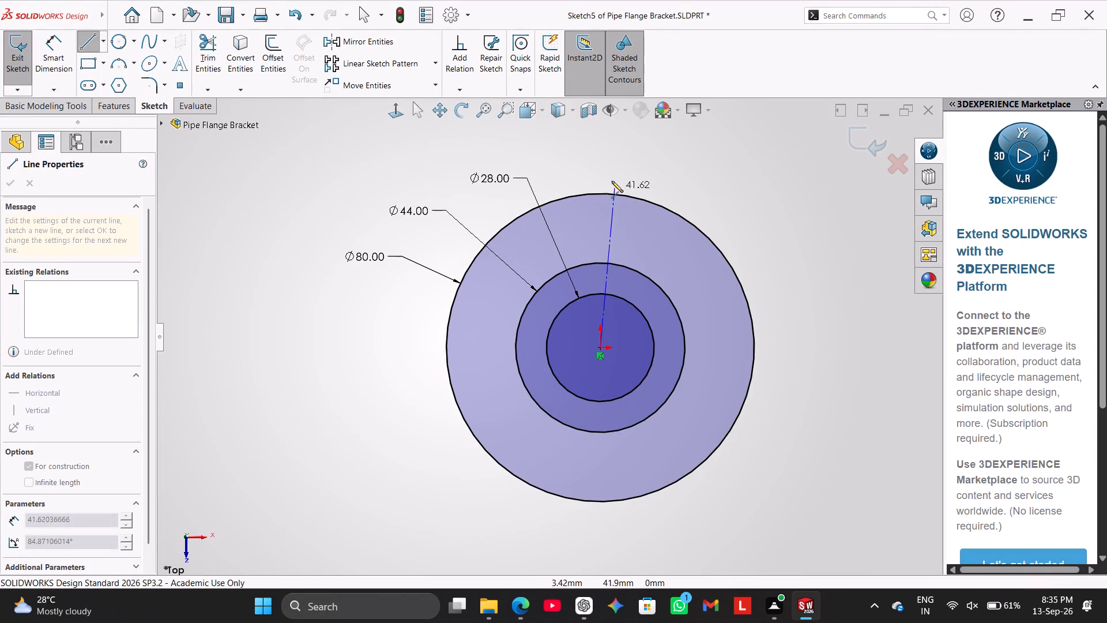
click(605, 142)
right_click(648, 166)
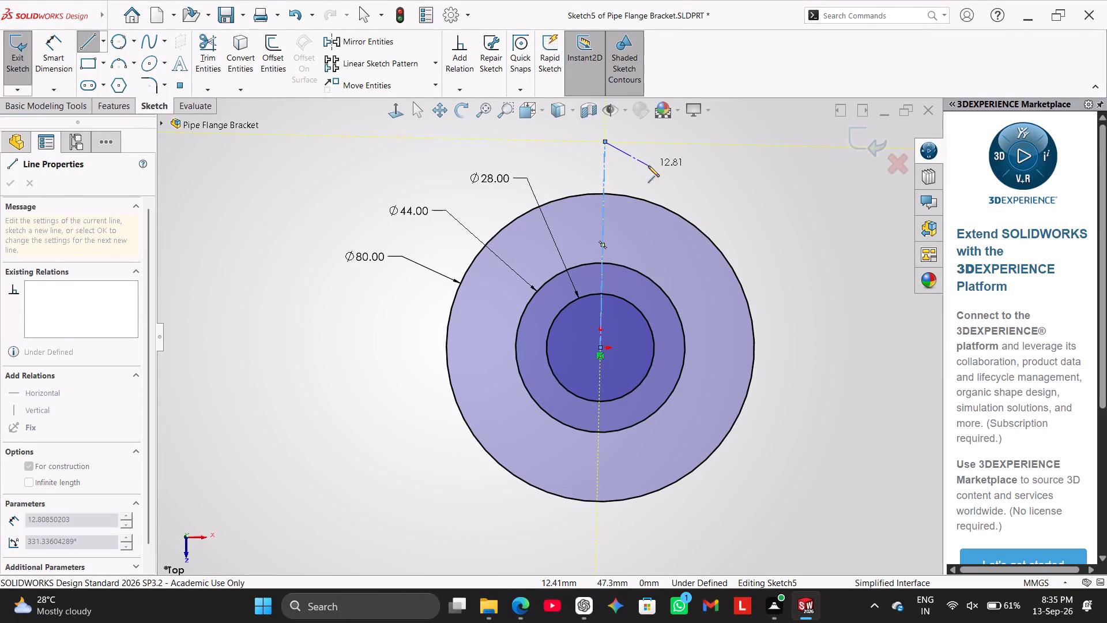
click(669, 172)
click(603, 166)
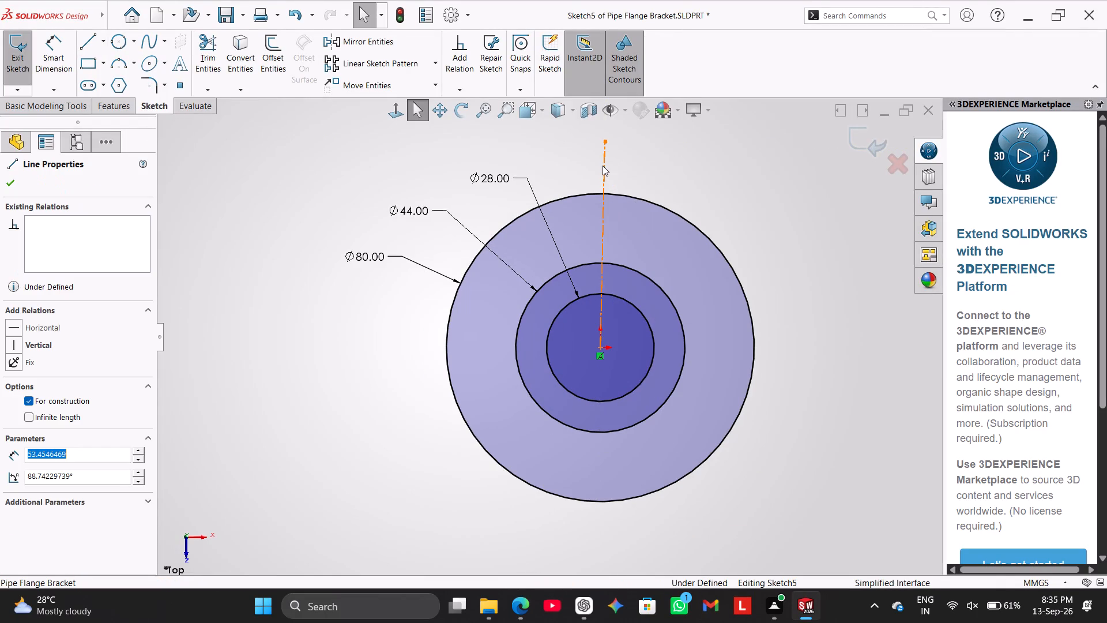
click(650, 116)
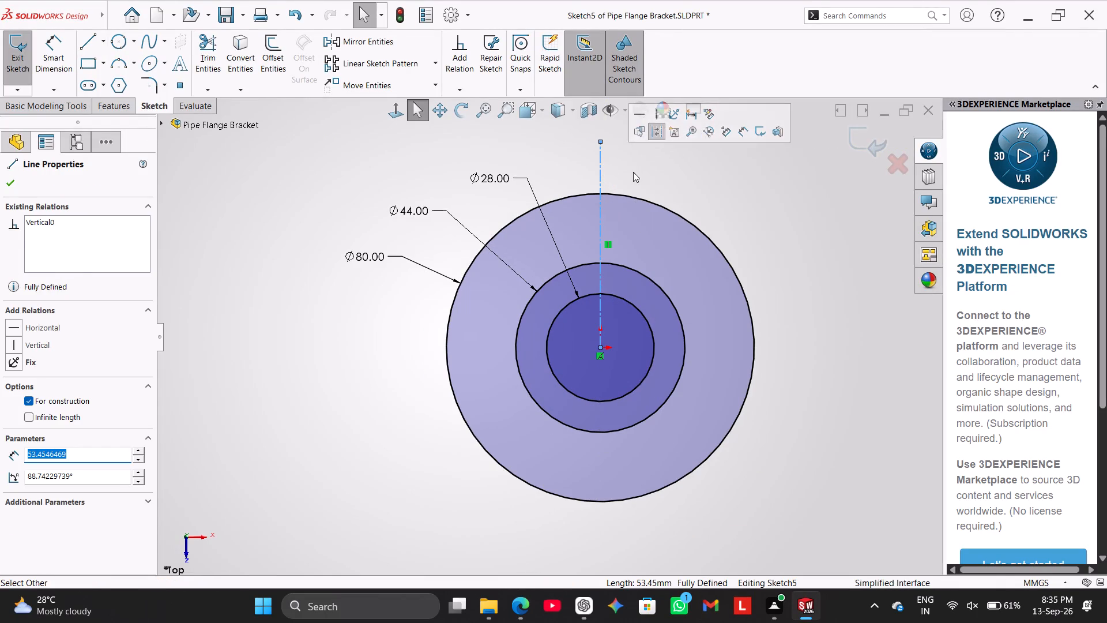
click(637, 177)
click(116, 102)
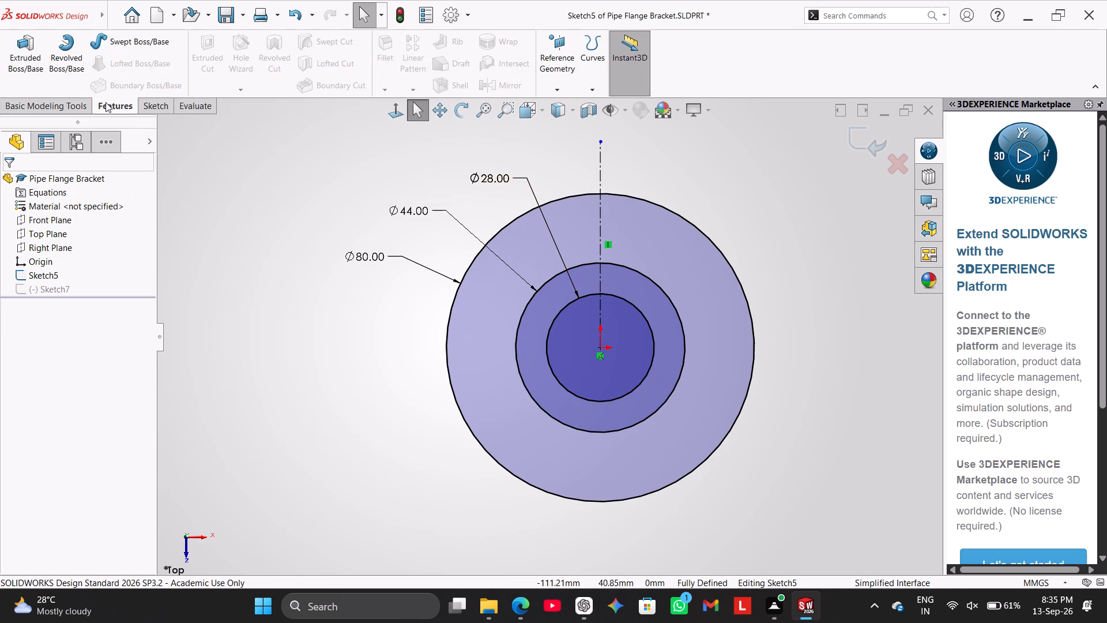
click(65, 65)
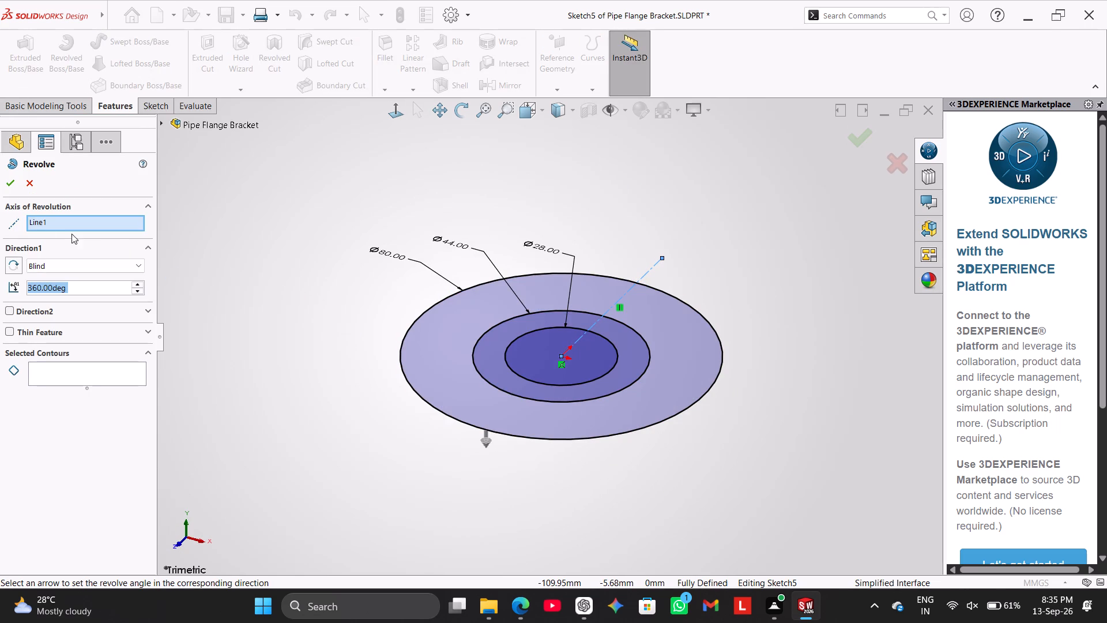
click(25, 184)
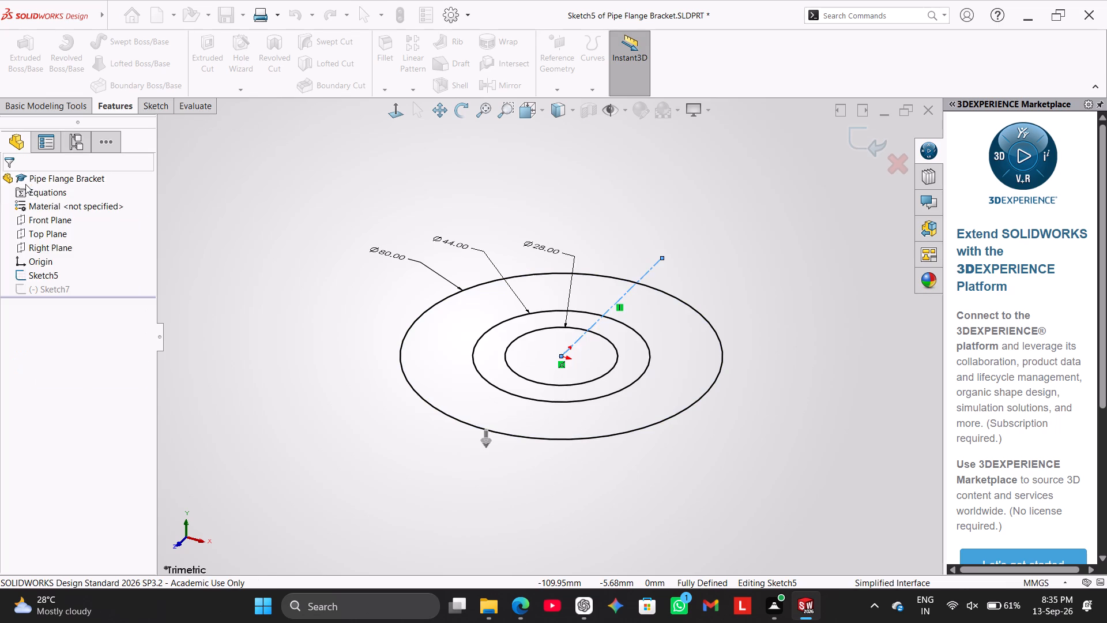
Sketch a vertical construction centerline about 28 mm long upward from the origin on the Front Plane.
click(52, 223)
click(59, 205)
click(59, 216)
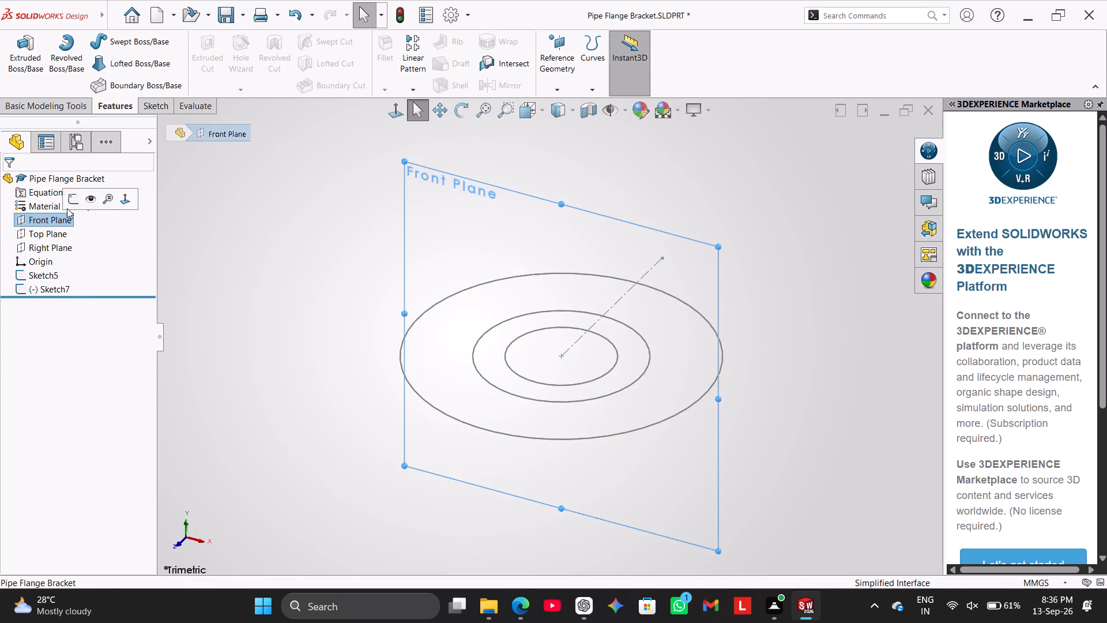
click(70, 204)
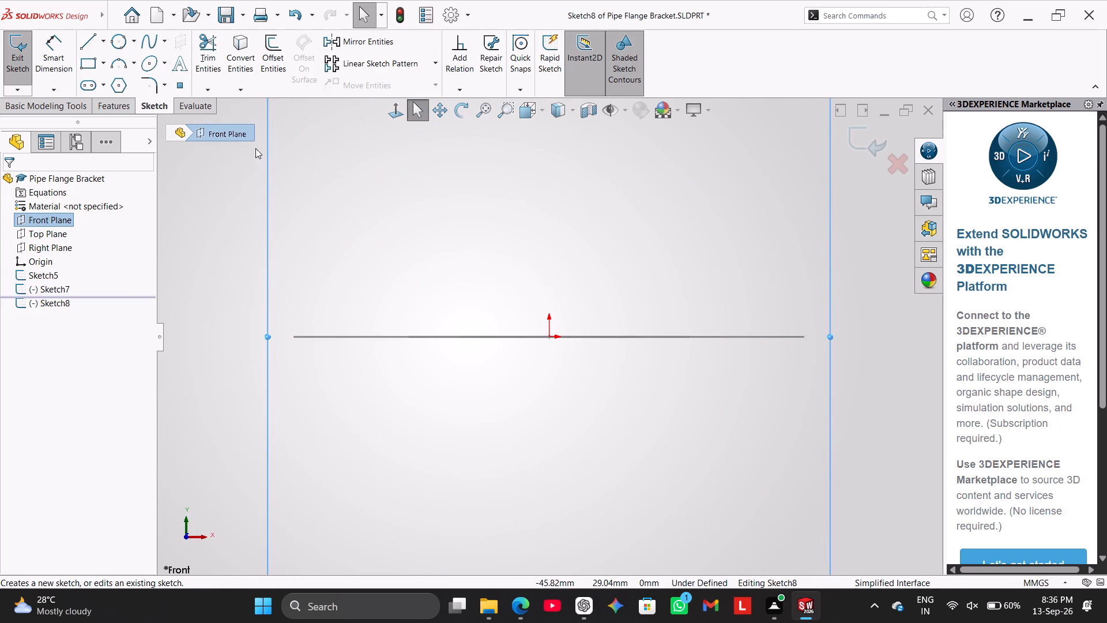
click(102, 45)
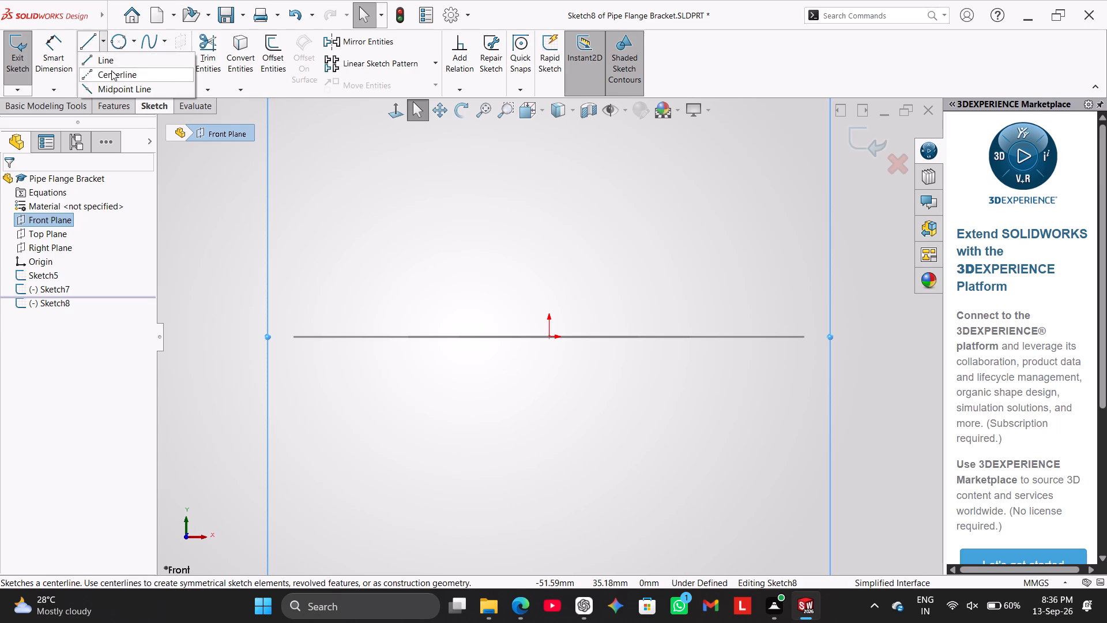
click(111, 71)
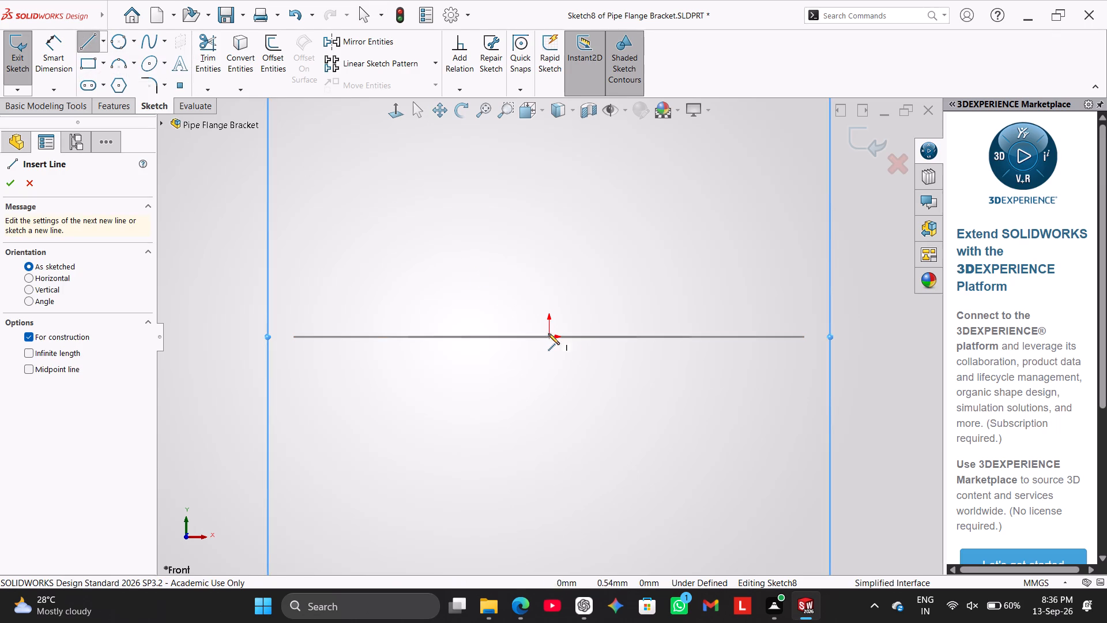
click(547, 335)
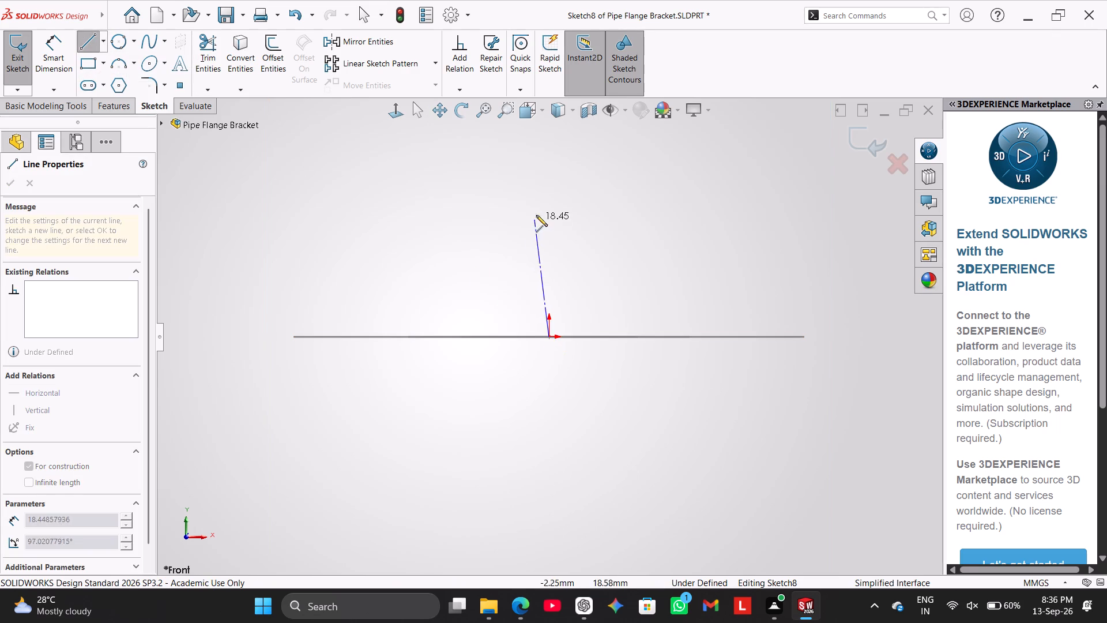
click(550, 157)
right_click(588, 192)
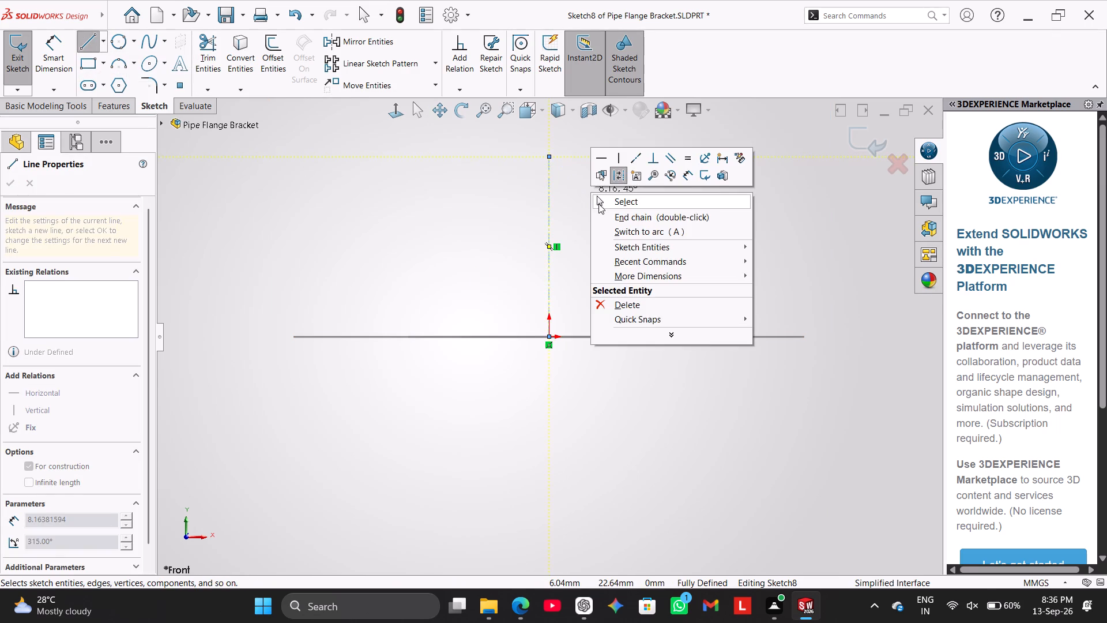
click(598, 204)
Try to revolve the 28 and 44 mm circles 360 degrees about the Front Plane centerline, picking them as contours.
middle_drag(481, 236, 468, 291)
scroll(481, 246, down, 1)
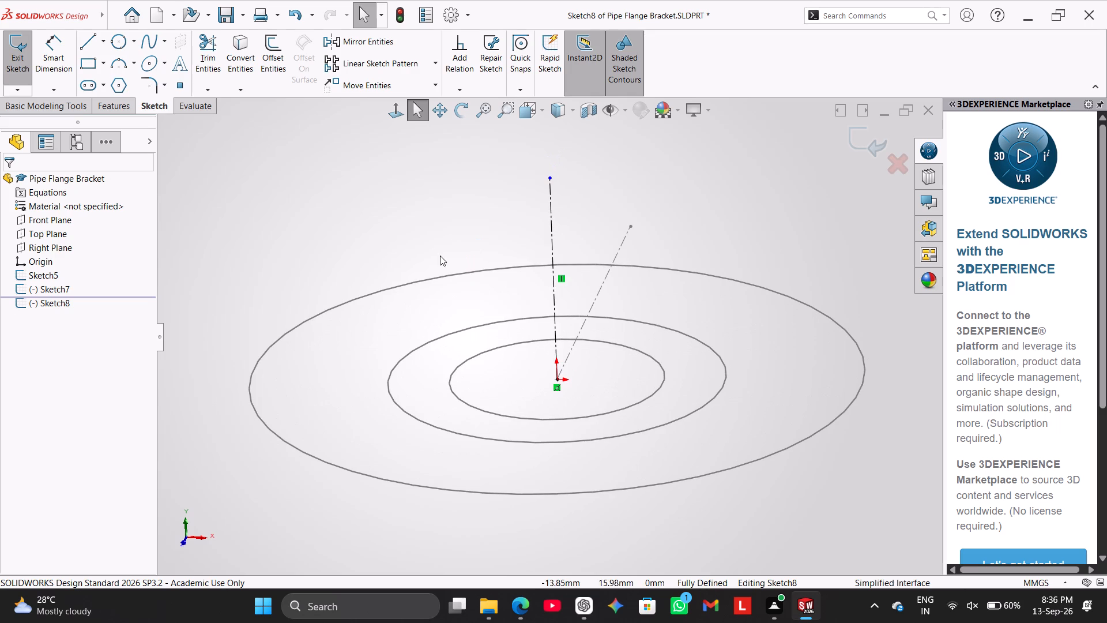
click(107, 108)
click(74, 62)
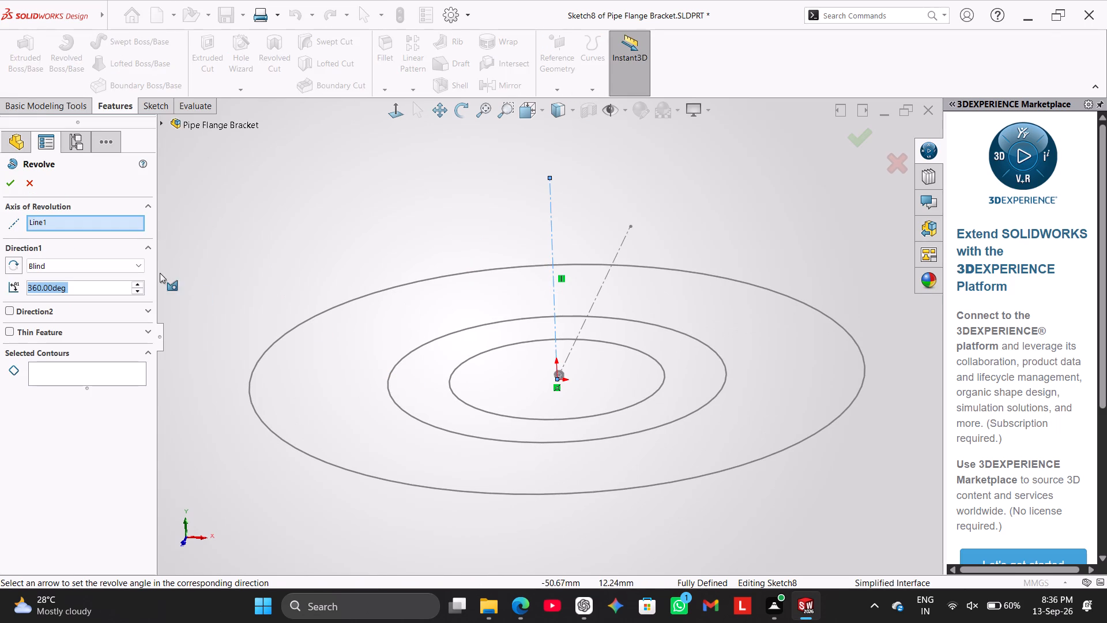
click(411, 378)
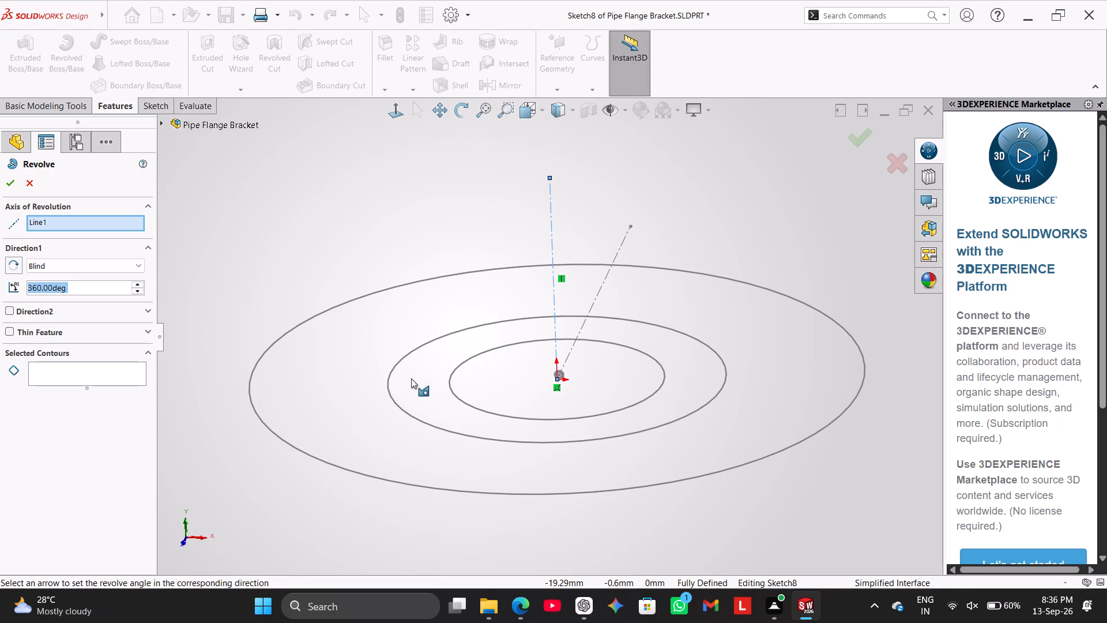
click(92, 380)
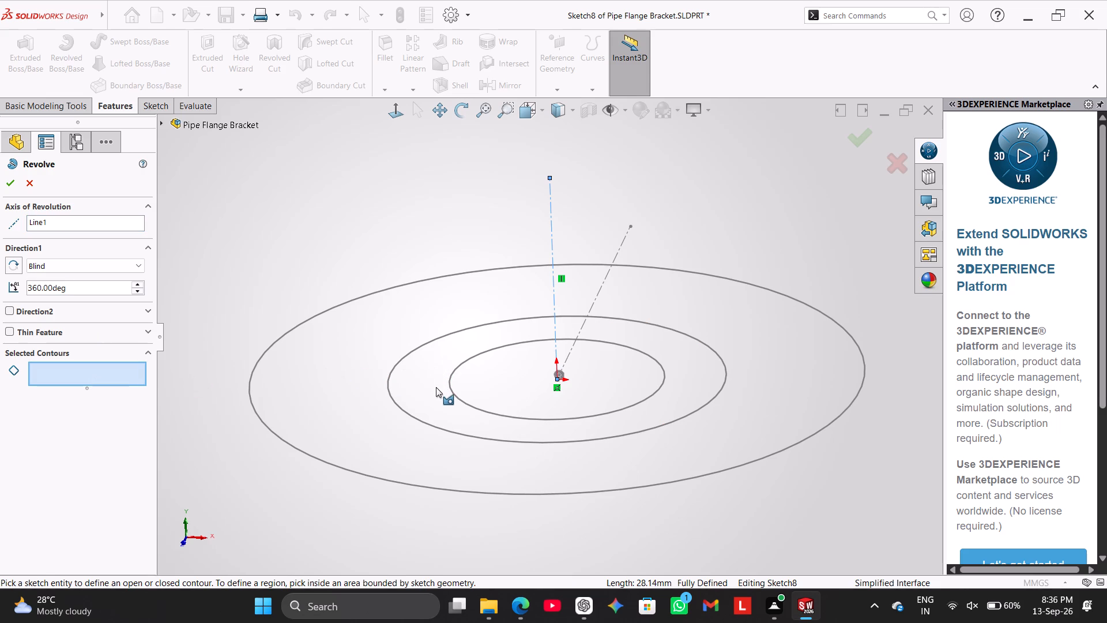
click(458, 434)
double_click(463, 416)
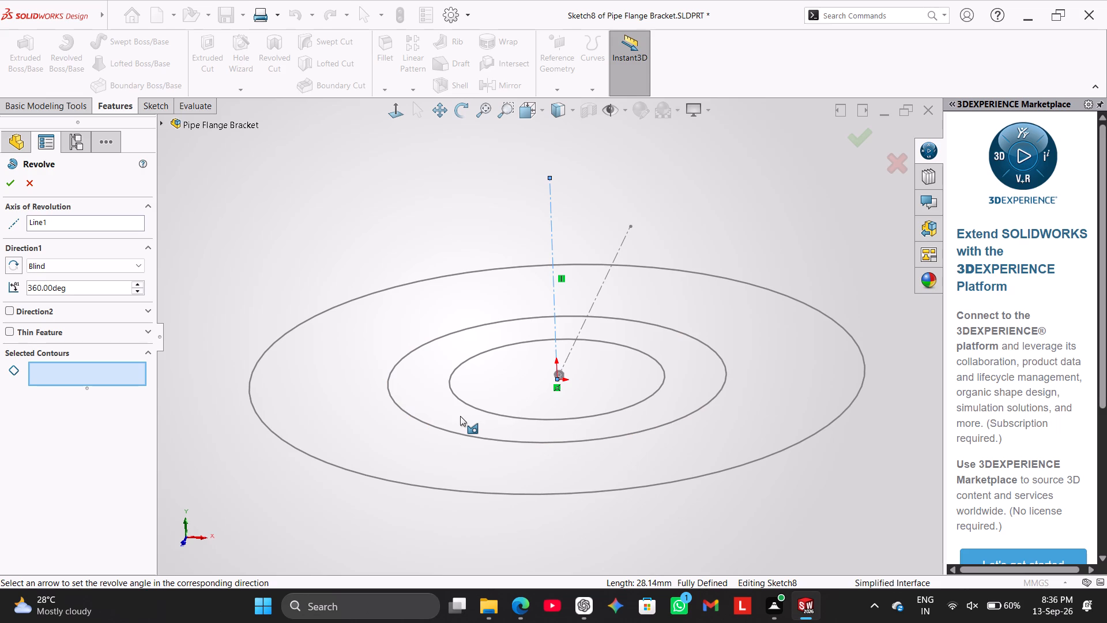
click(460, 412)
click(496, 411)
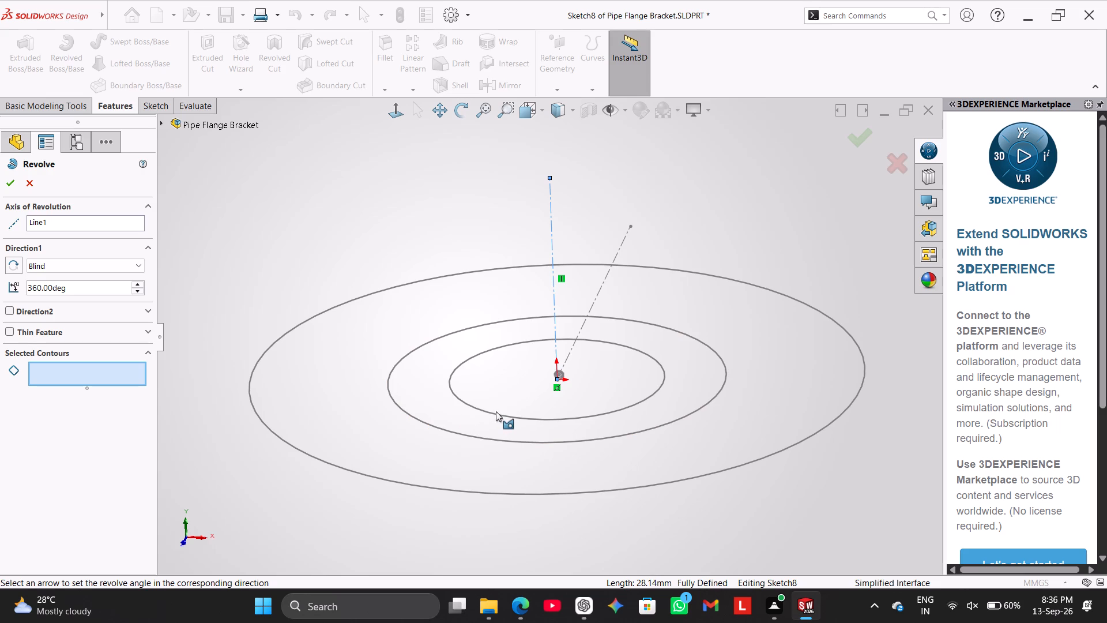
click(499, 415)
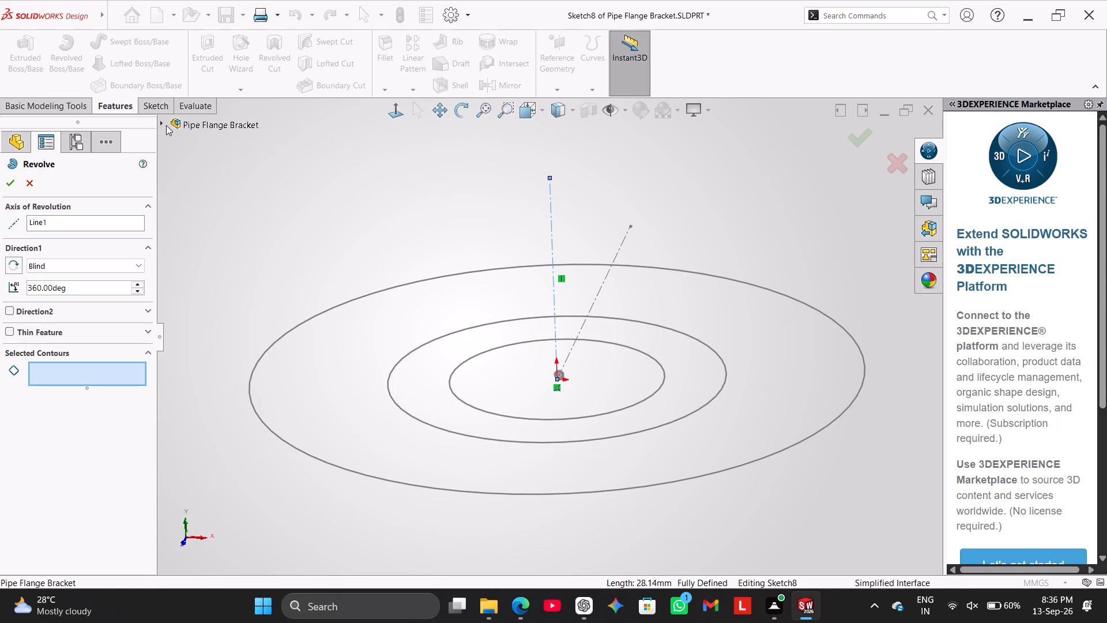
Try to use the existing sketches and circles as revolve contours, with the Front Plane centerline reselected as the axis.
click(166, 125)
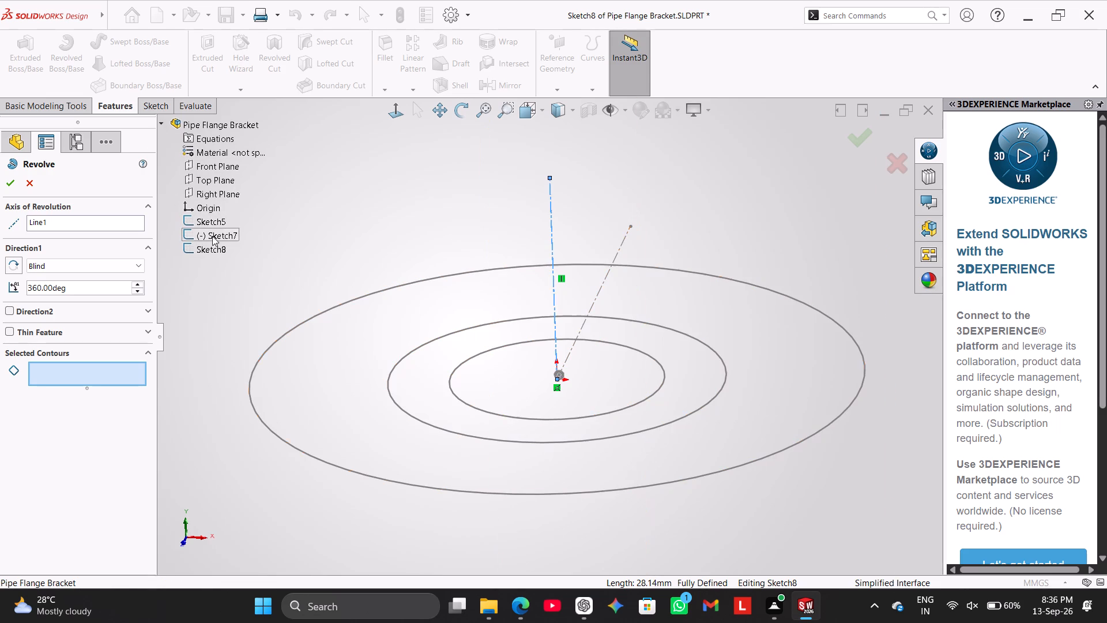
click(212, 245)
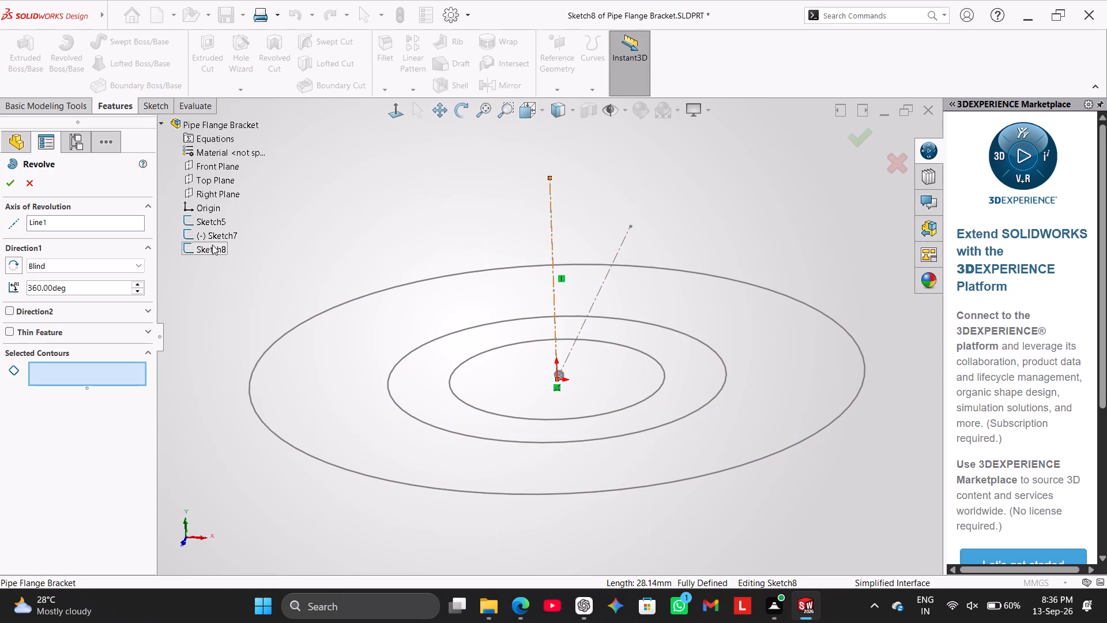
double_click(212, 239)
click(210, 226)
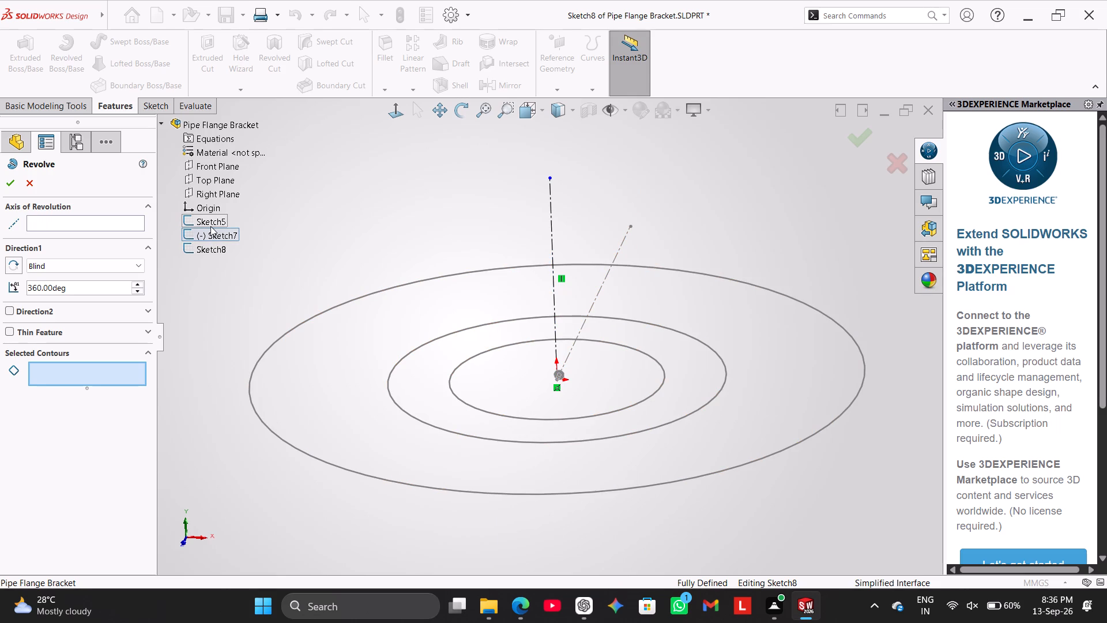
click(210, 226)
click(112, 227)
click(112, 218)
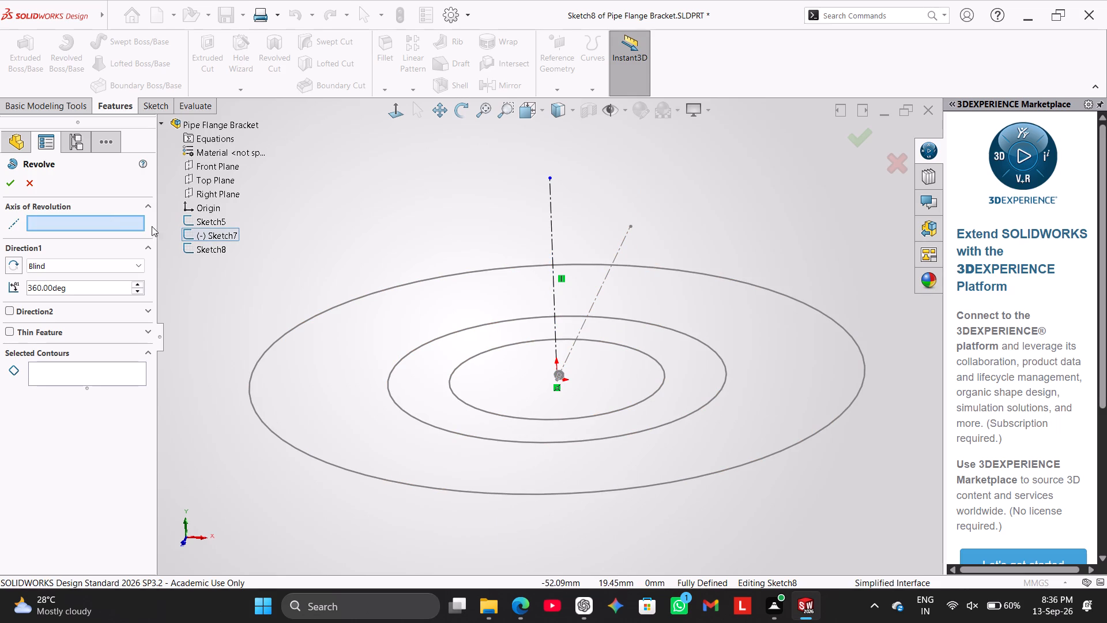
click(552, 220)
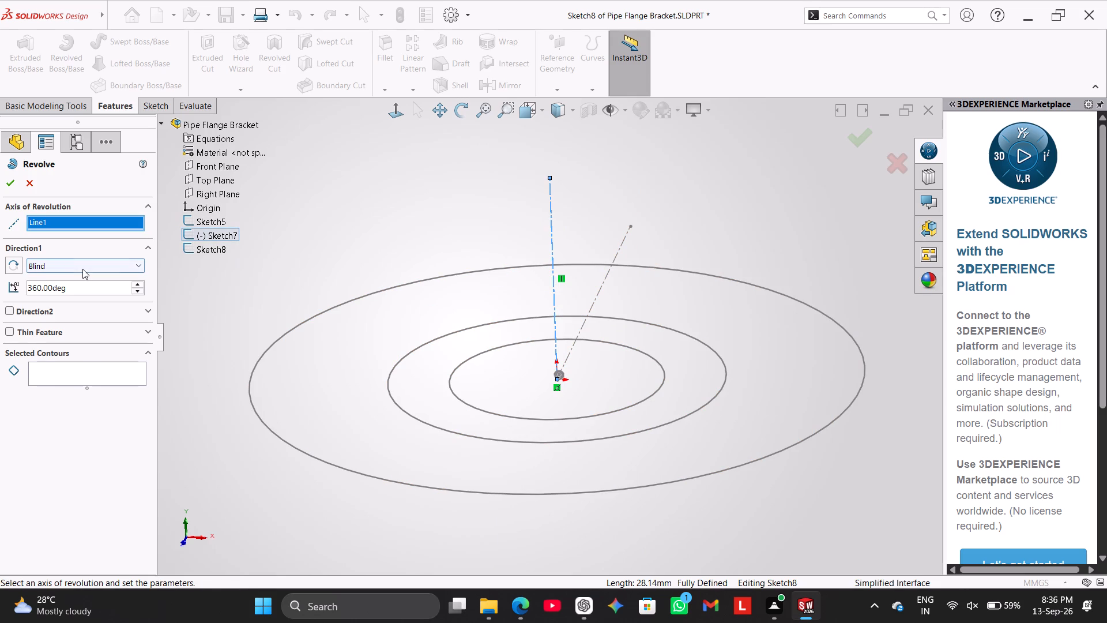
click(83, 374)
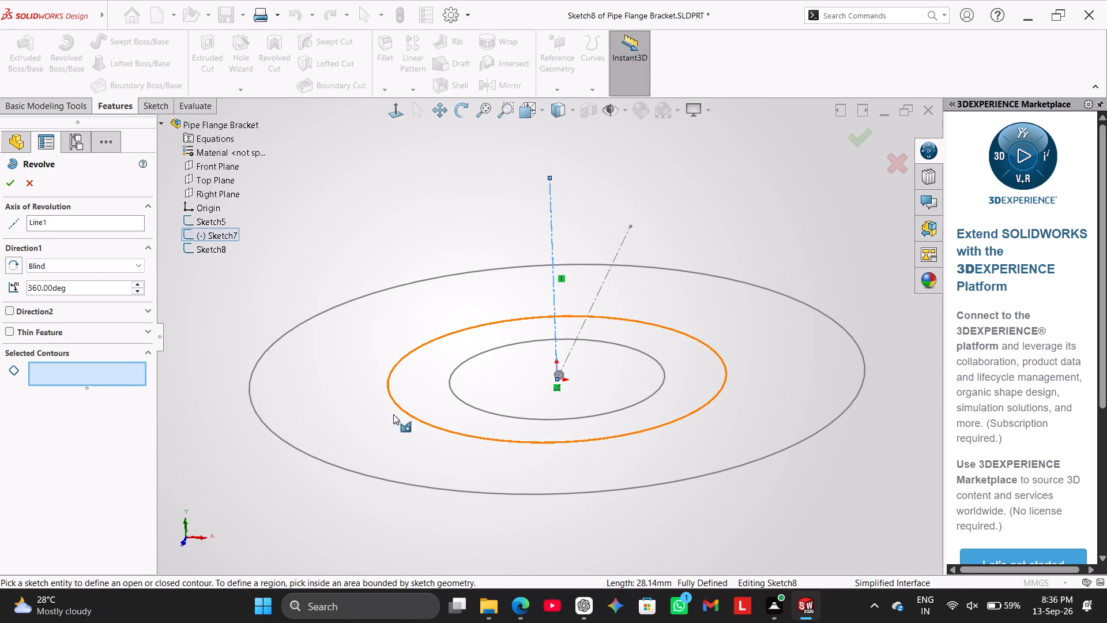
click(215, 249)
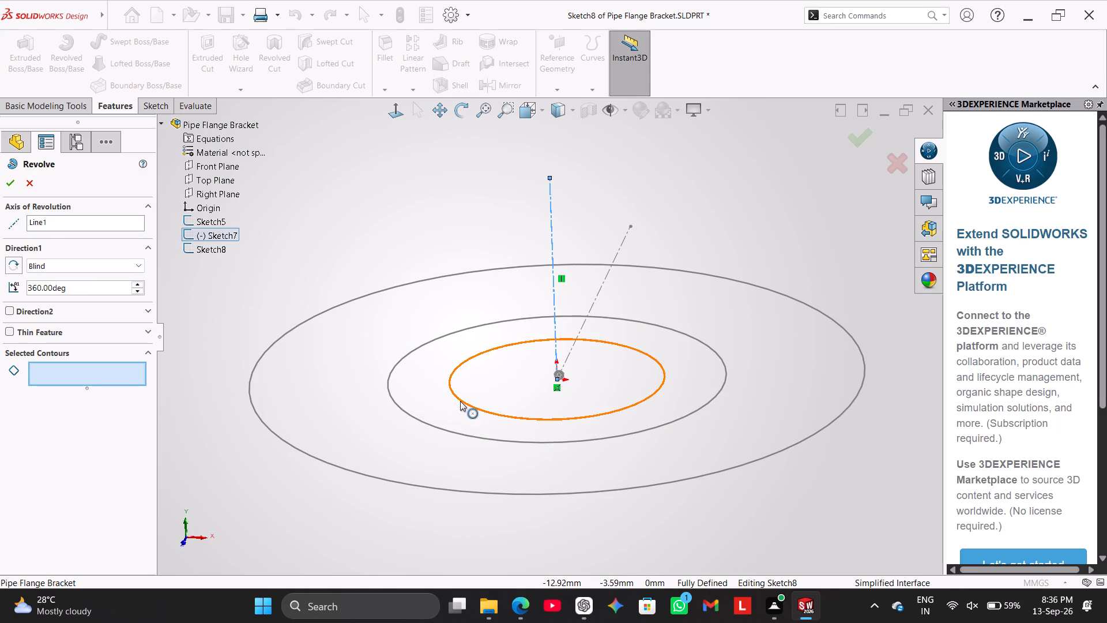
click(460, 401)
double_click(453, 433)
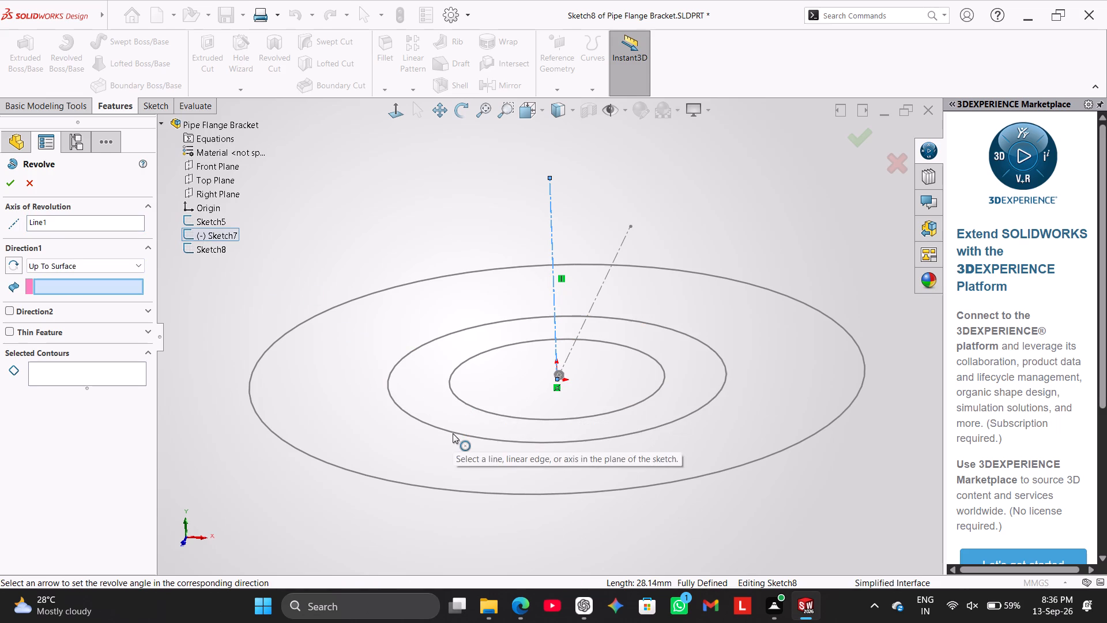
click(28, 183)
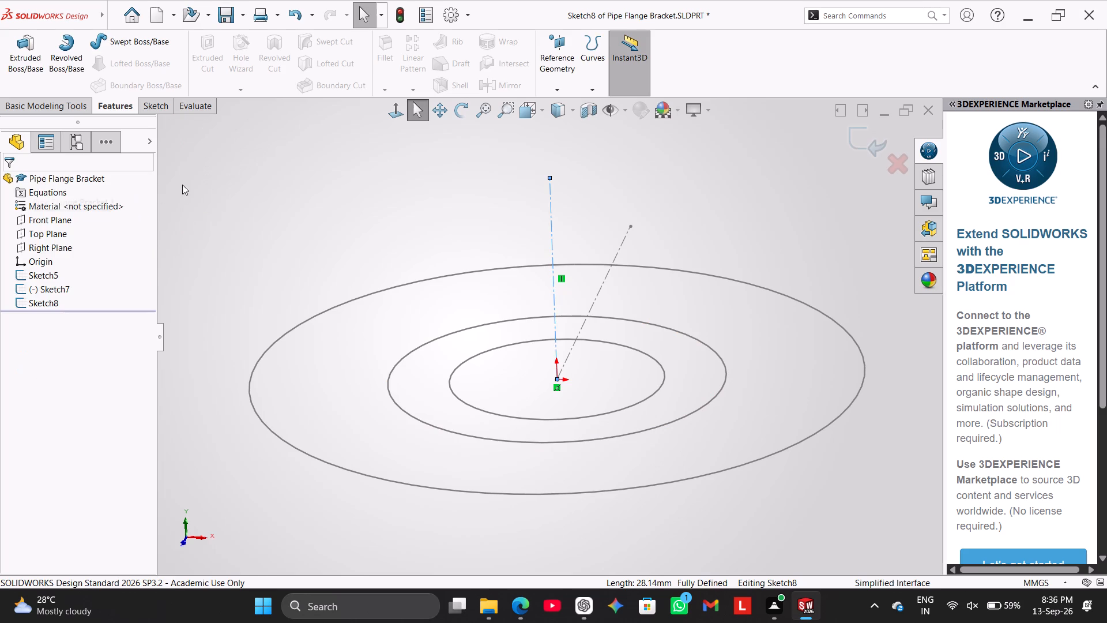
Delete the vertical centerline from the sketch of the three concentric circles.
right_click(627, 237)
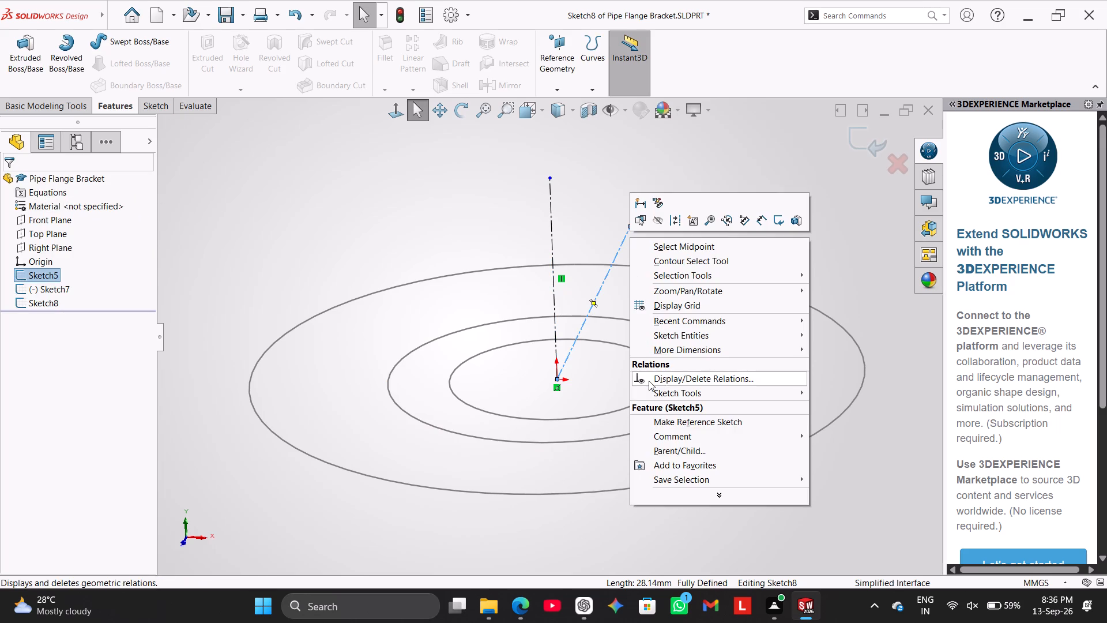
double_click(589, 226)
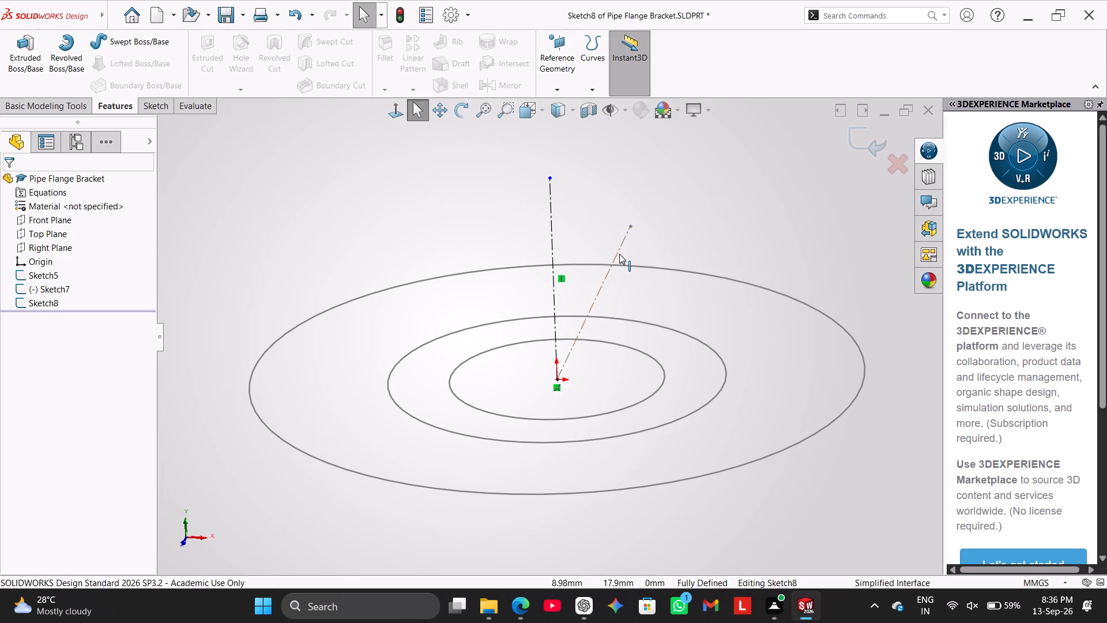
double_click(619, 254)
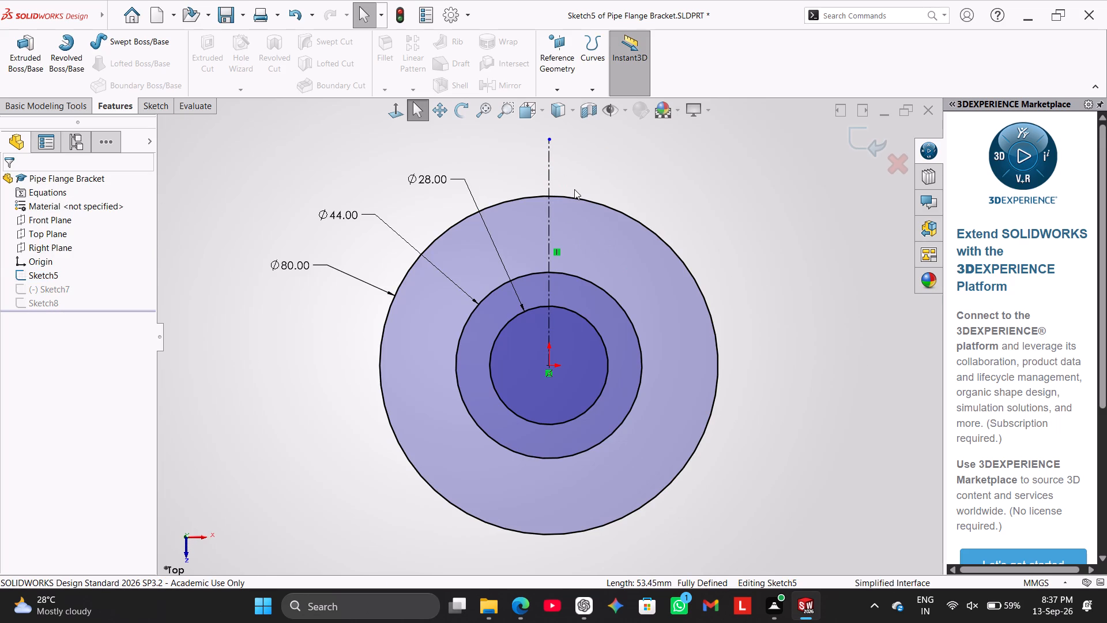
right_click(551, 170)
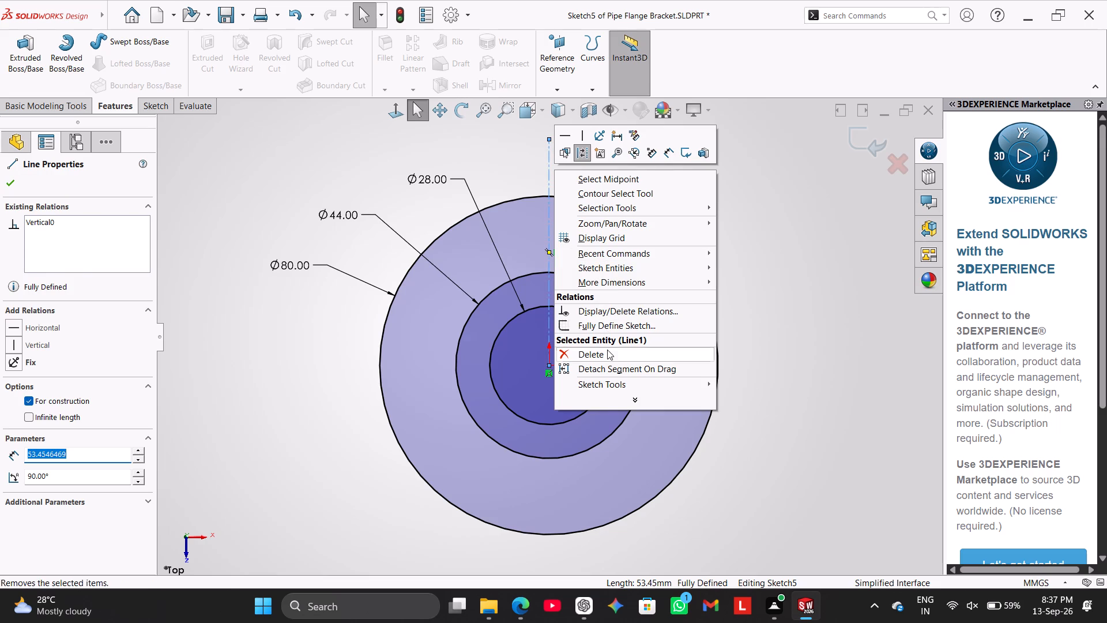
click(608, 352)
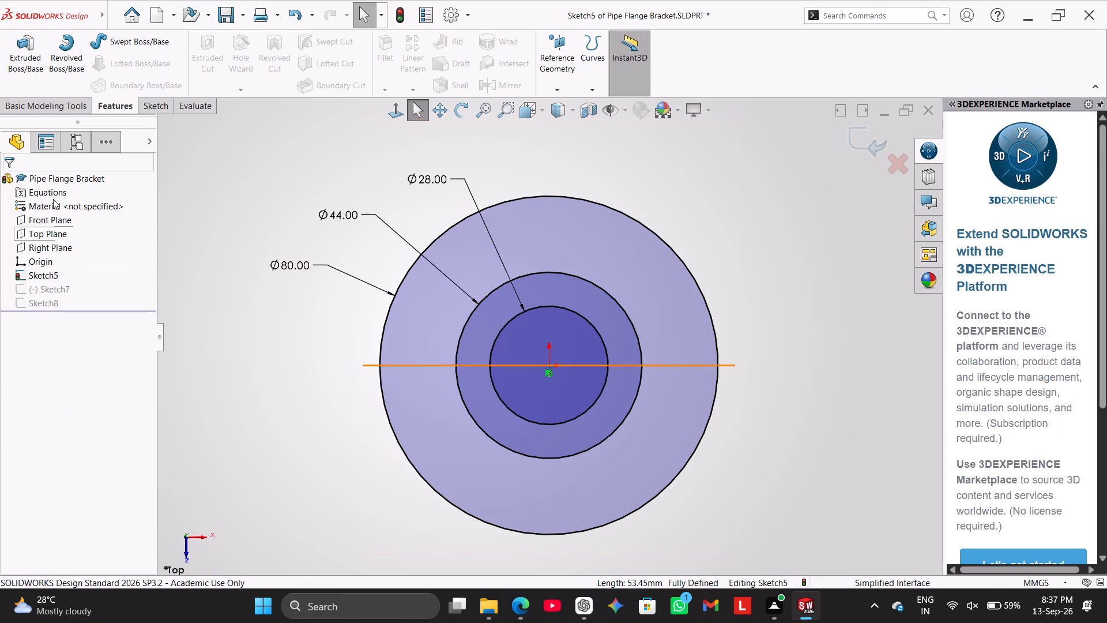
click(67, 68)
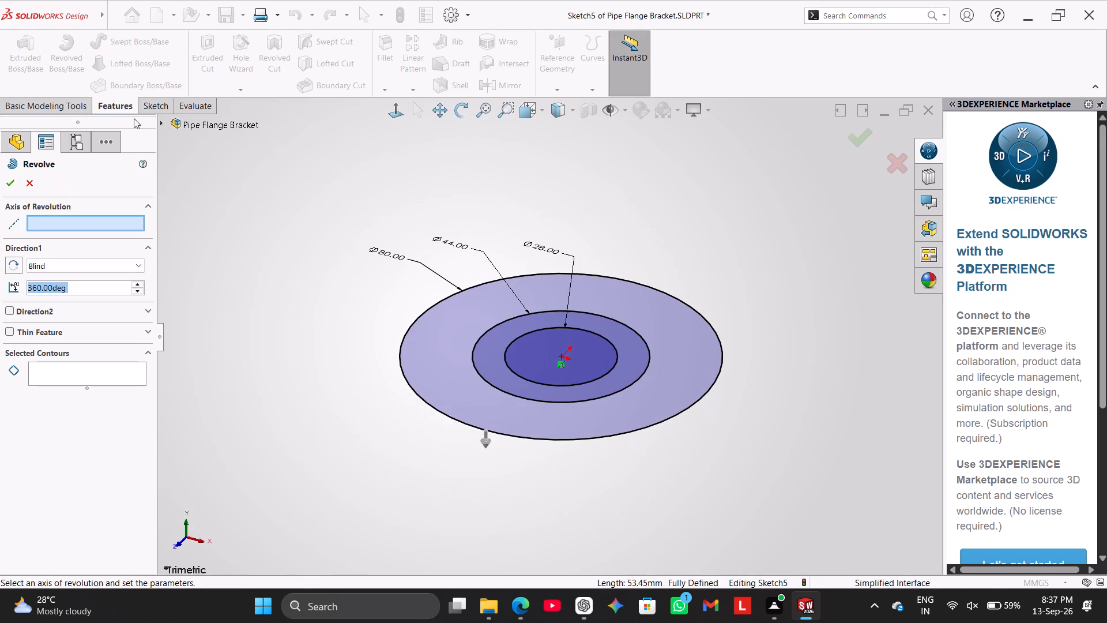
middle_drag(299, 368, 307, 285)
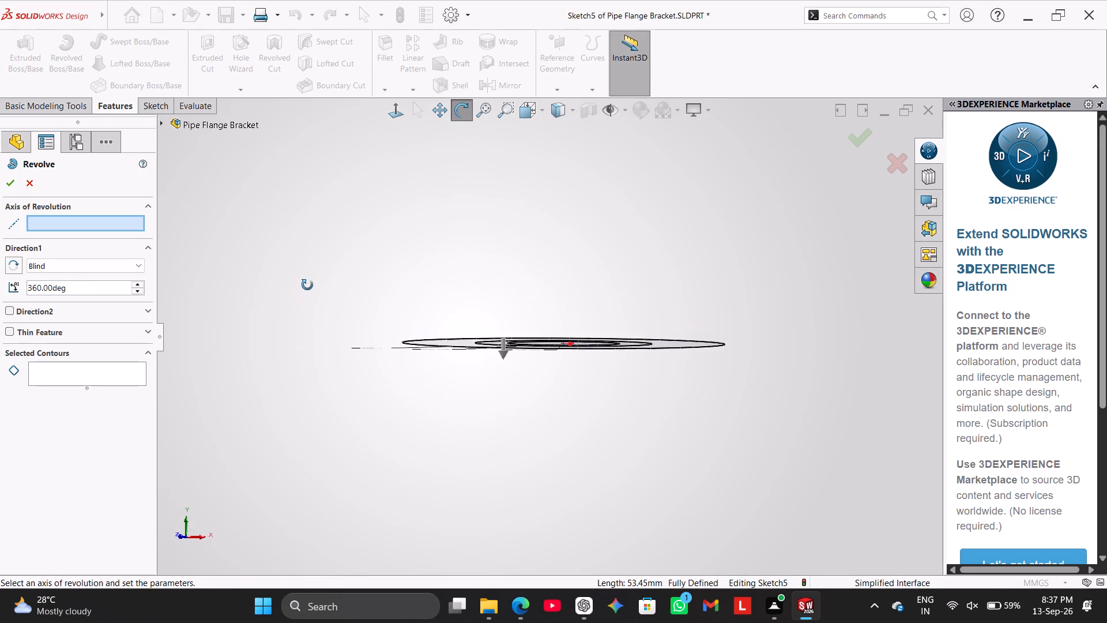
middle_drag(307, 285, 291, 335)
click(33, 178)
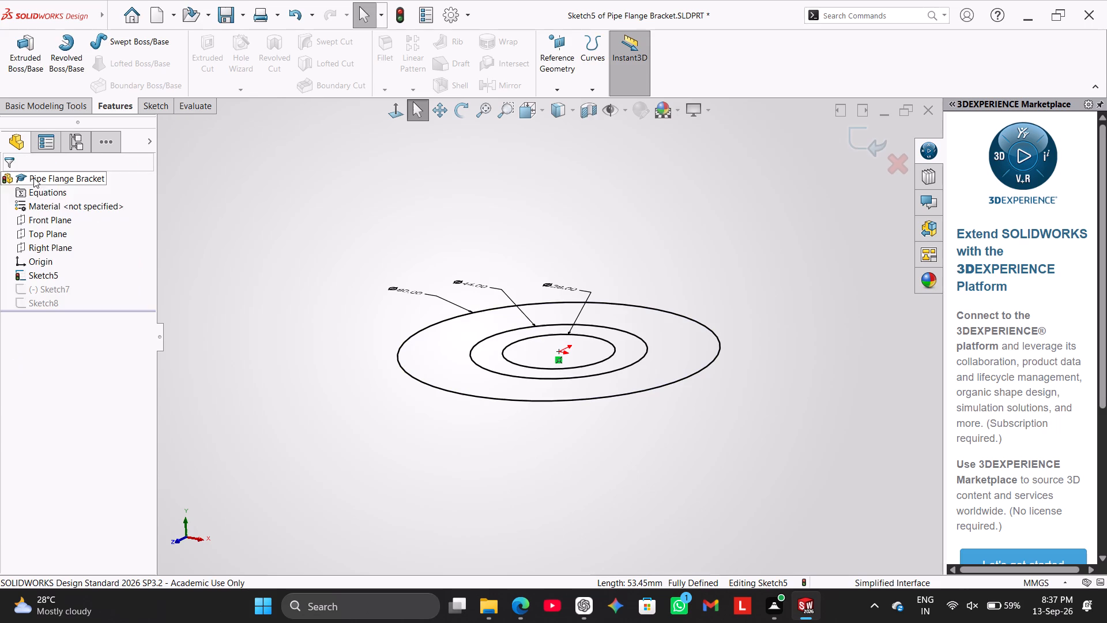
Exit the sketch of the three concentric circles and open the Front Plane centerline sketch for editing.
right_drag(262, 234, 278, 211)
click(160, 108)
click(18, 57)
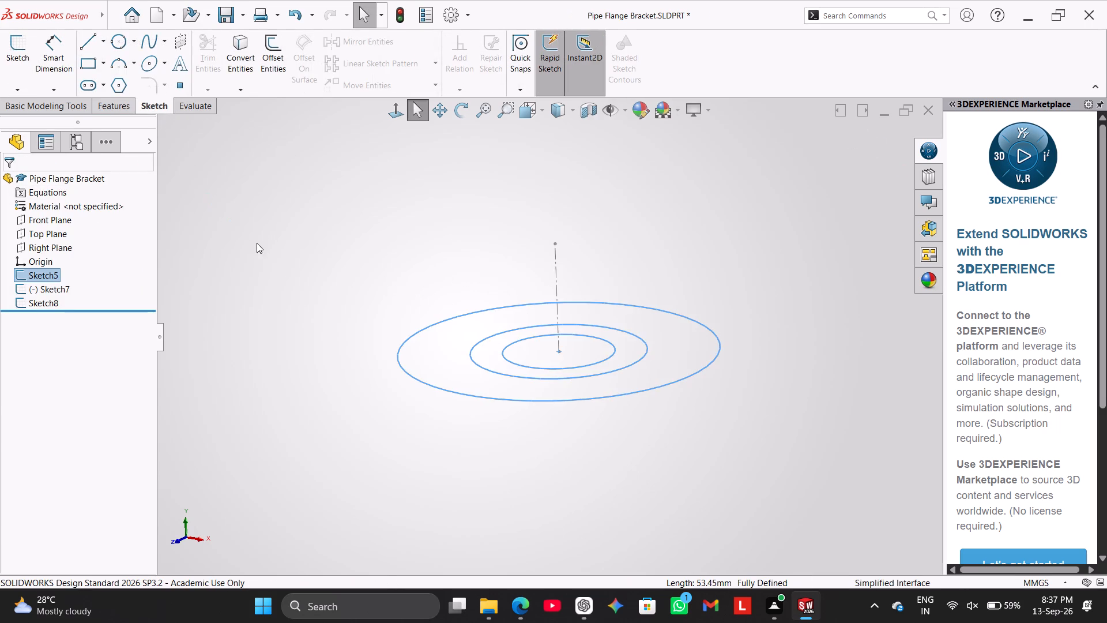
right_drag(259, 243, 209, 177)
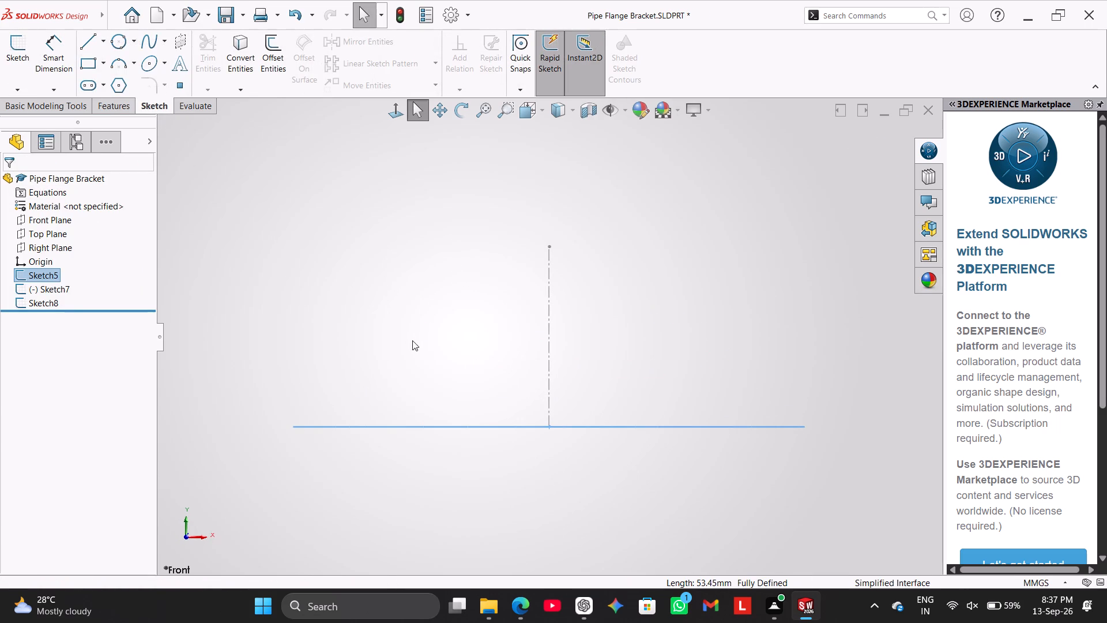
double_click(548, 318)
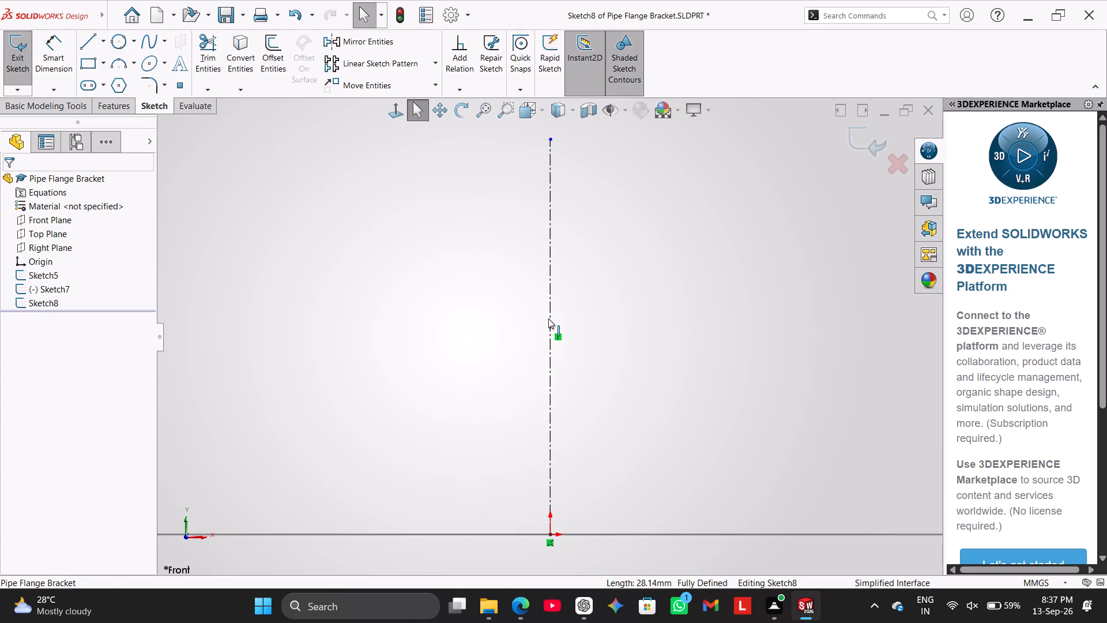
scroll(548, 318, up, 5)
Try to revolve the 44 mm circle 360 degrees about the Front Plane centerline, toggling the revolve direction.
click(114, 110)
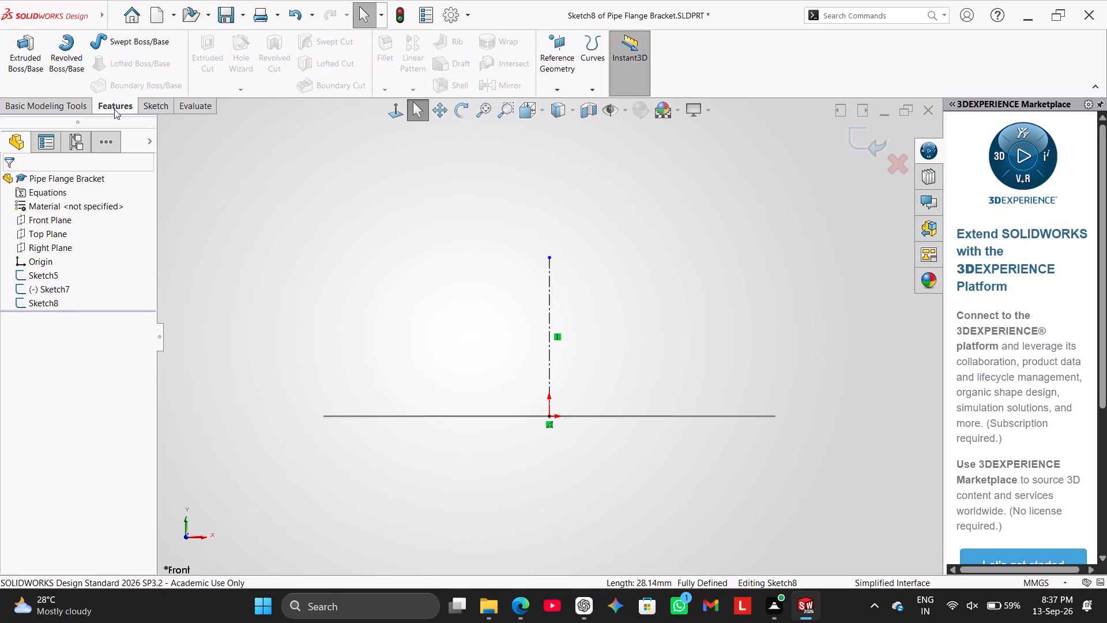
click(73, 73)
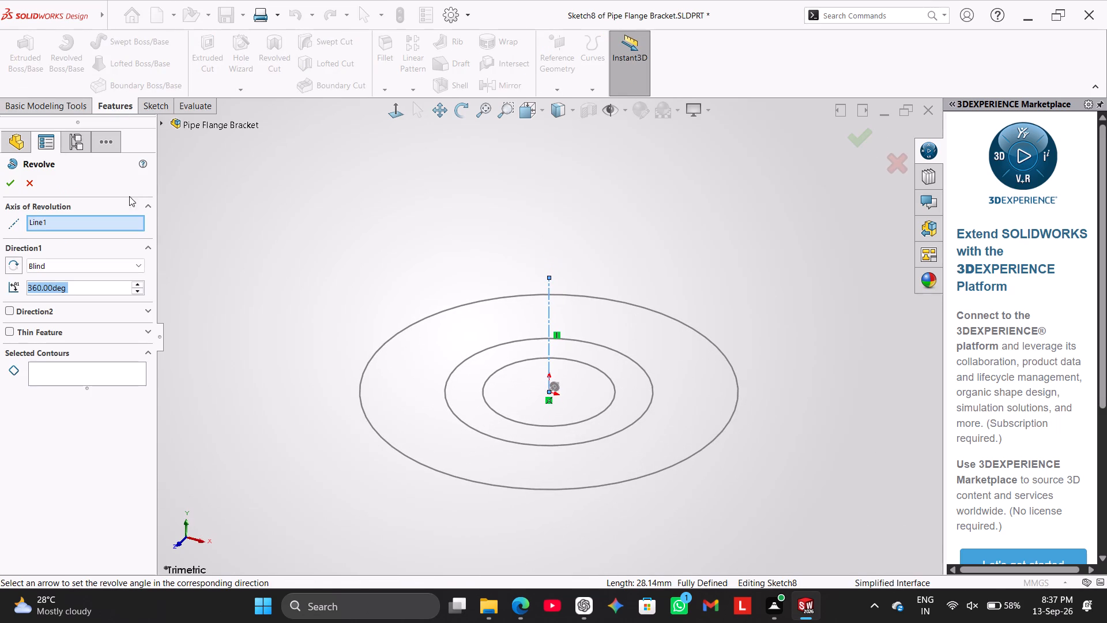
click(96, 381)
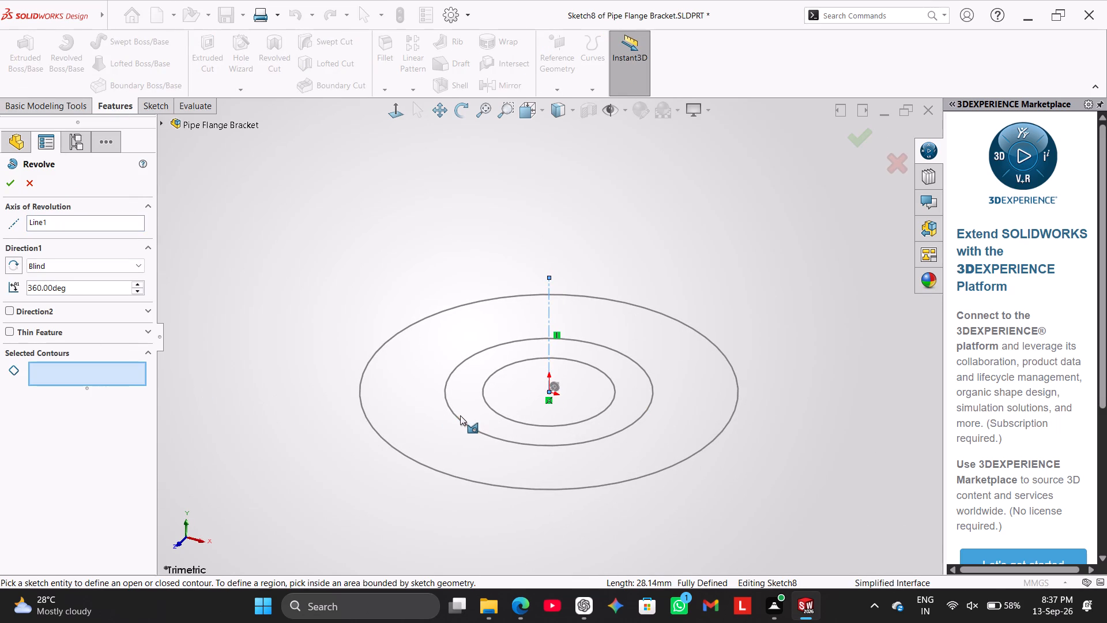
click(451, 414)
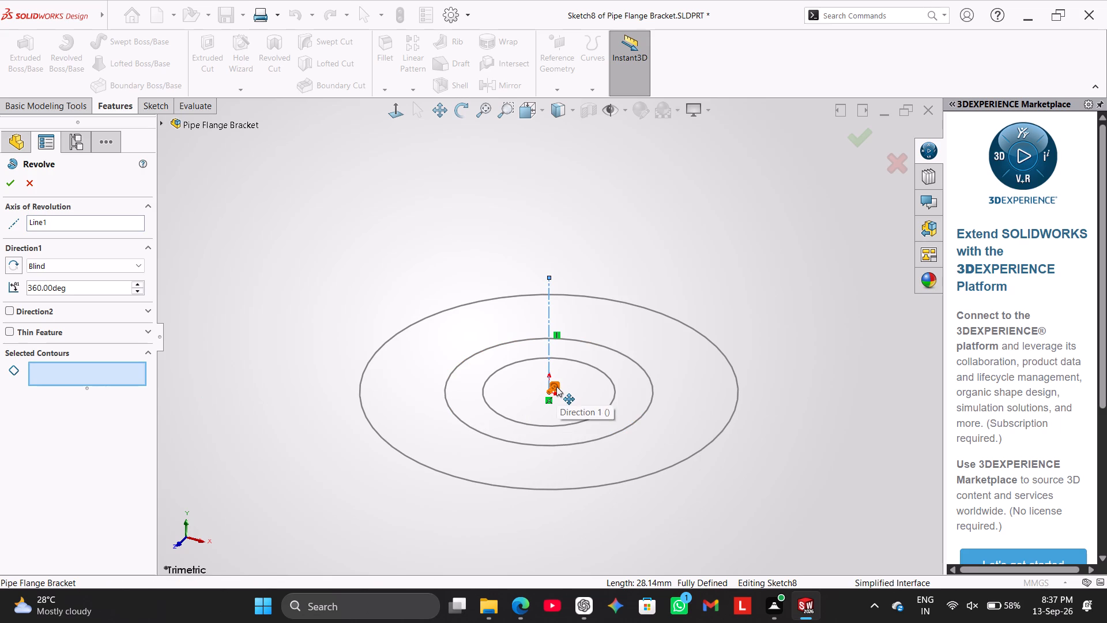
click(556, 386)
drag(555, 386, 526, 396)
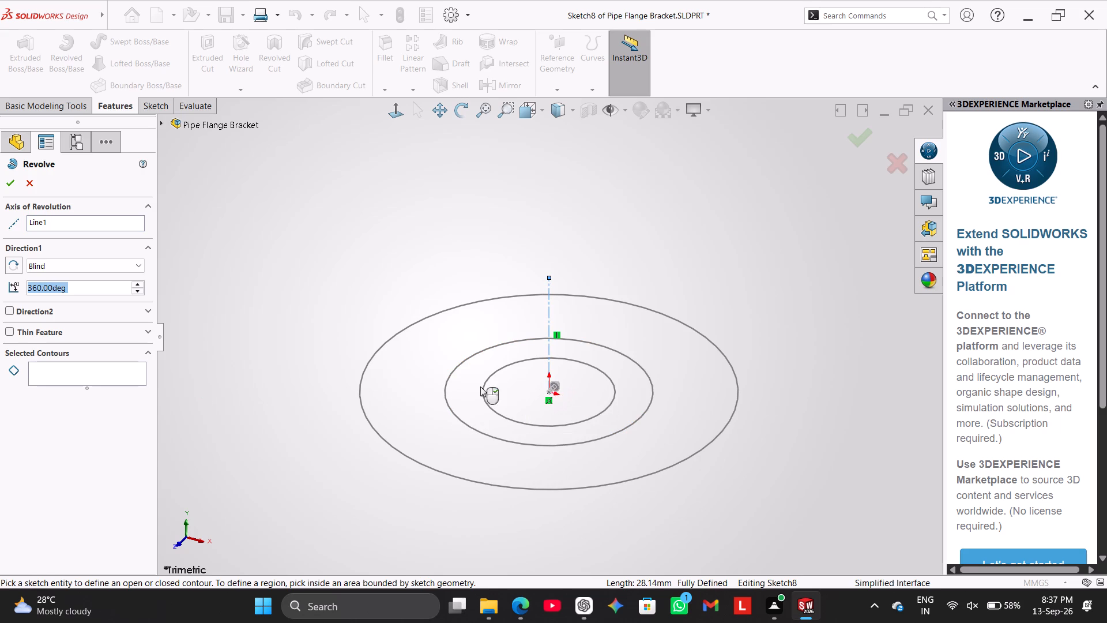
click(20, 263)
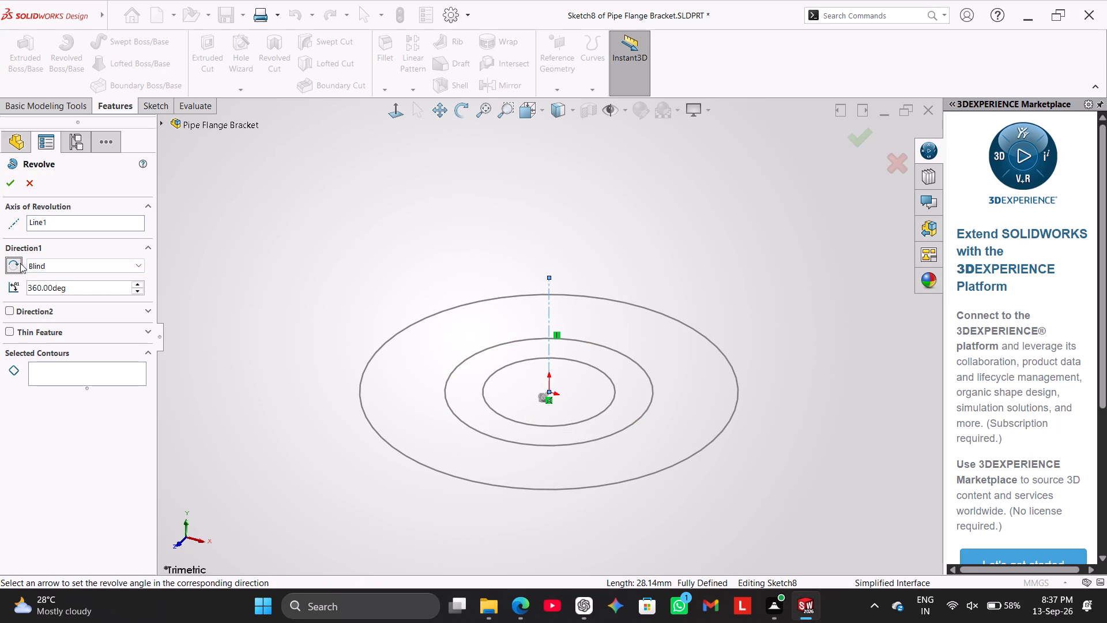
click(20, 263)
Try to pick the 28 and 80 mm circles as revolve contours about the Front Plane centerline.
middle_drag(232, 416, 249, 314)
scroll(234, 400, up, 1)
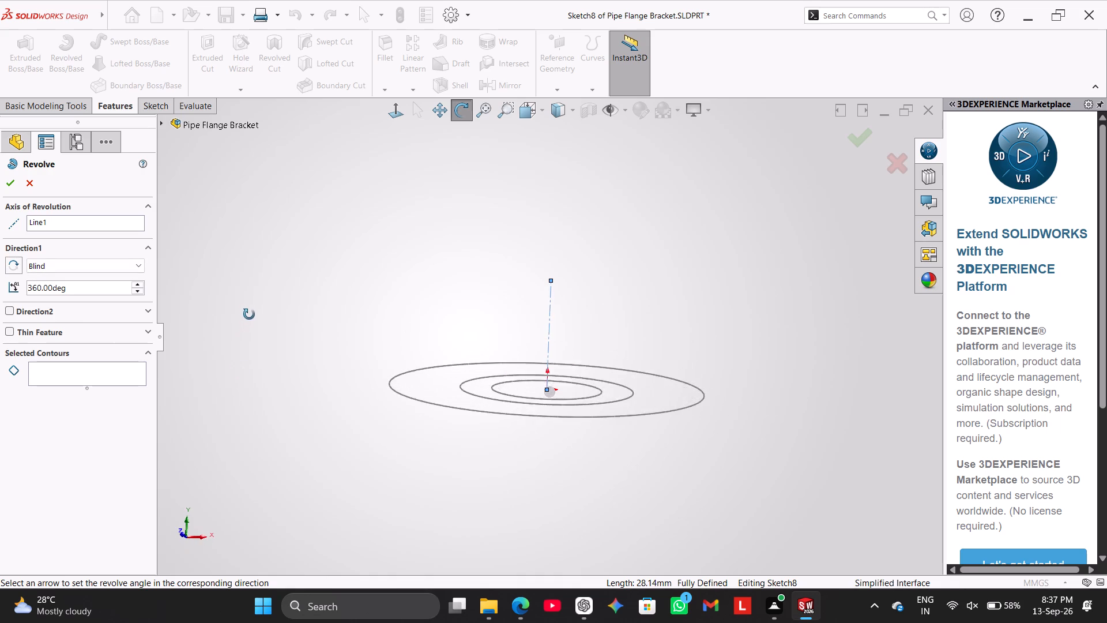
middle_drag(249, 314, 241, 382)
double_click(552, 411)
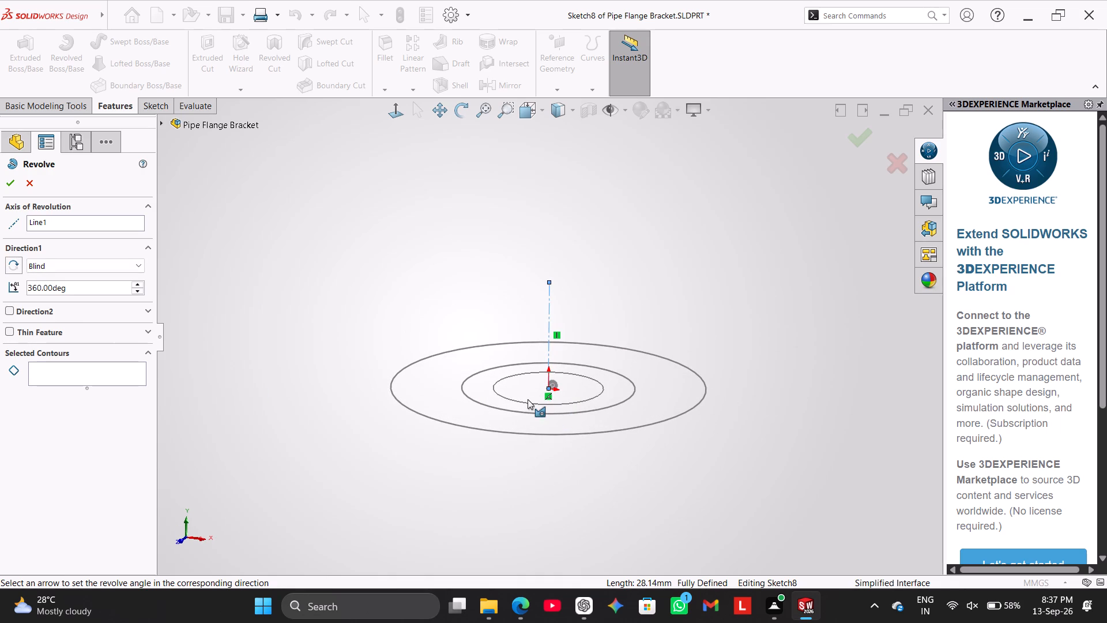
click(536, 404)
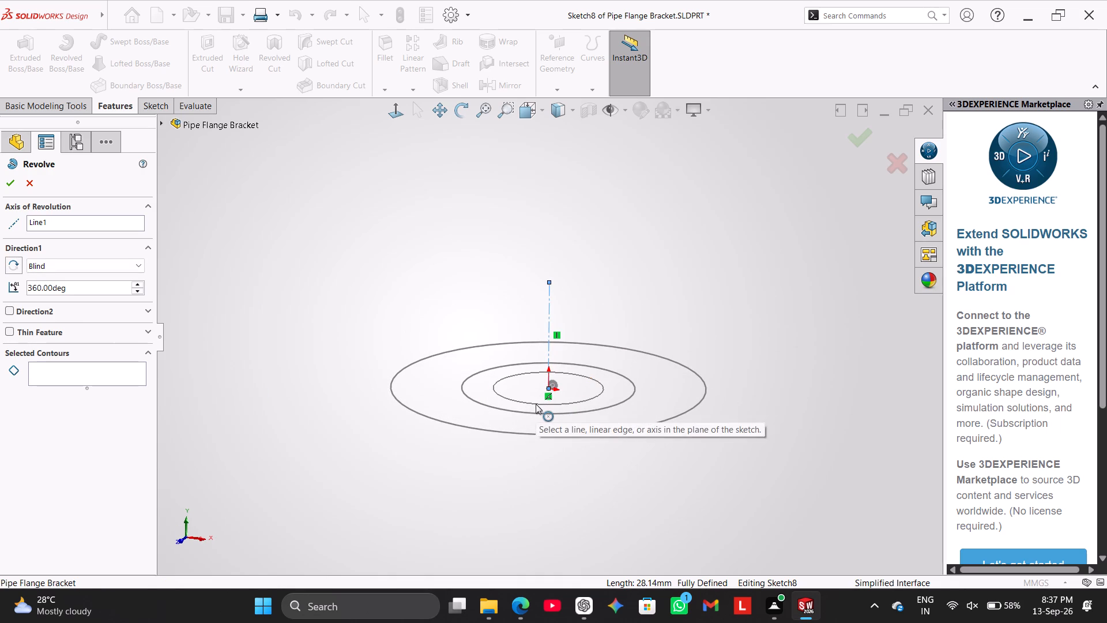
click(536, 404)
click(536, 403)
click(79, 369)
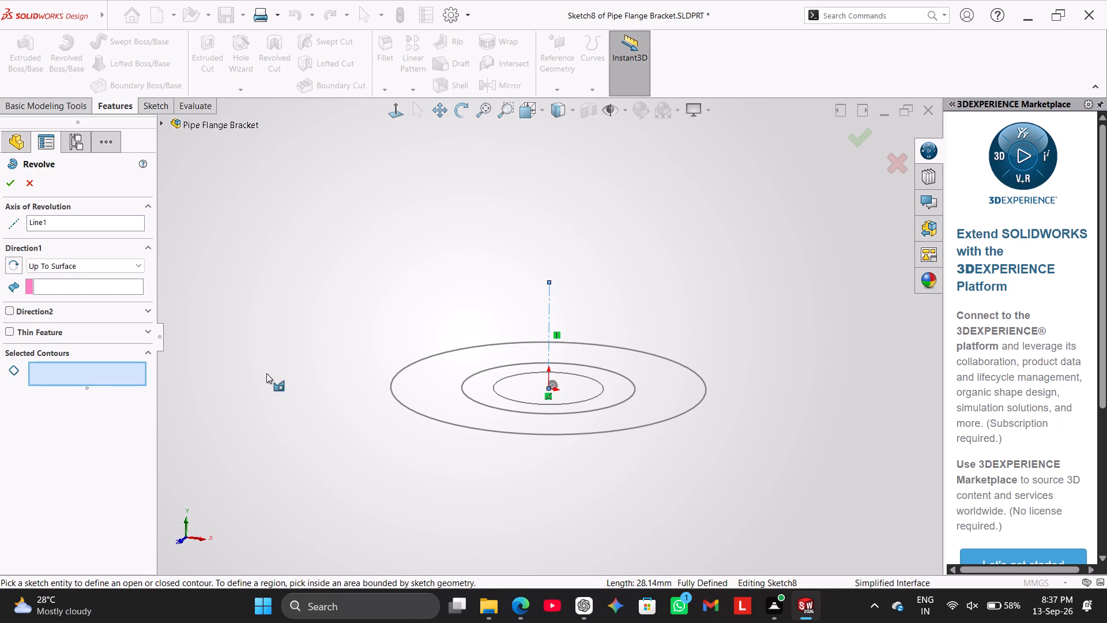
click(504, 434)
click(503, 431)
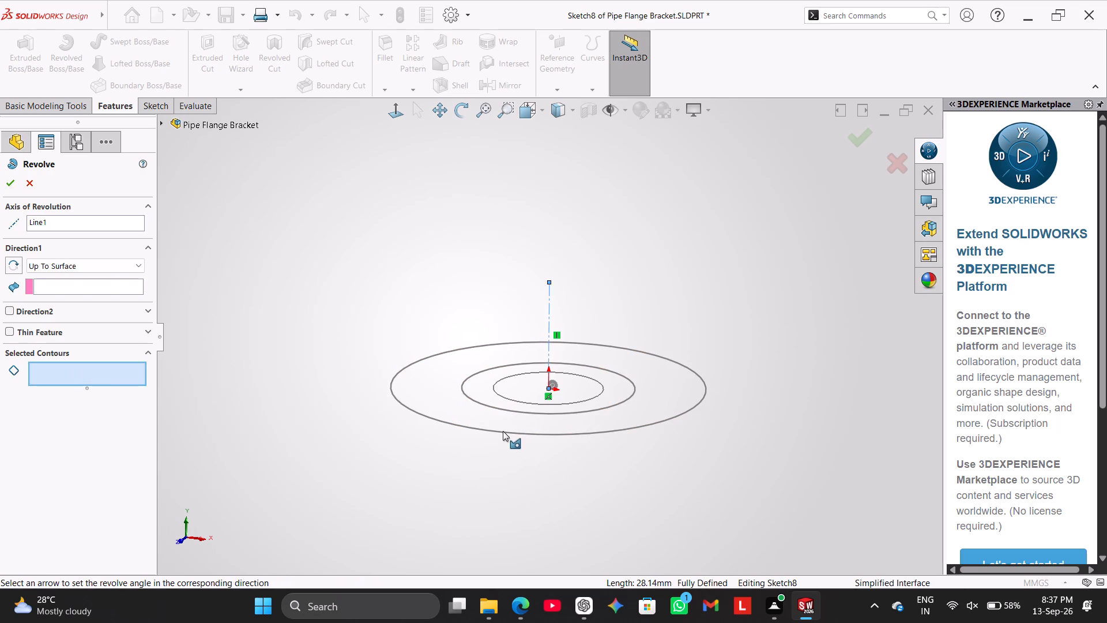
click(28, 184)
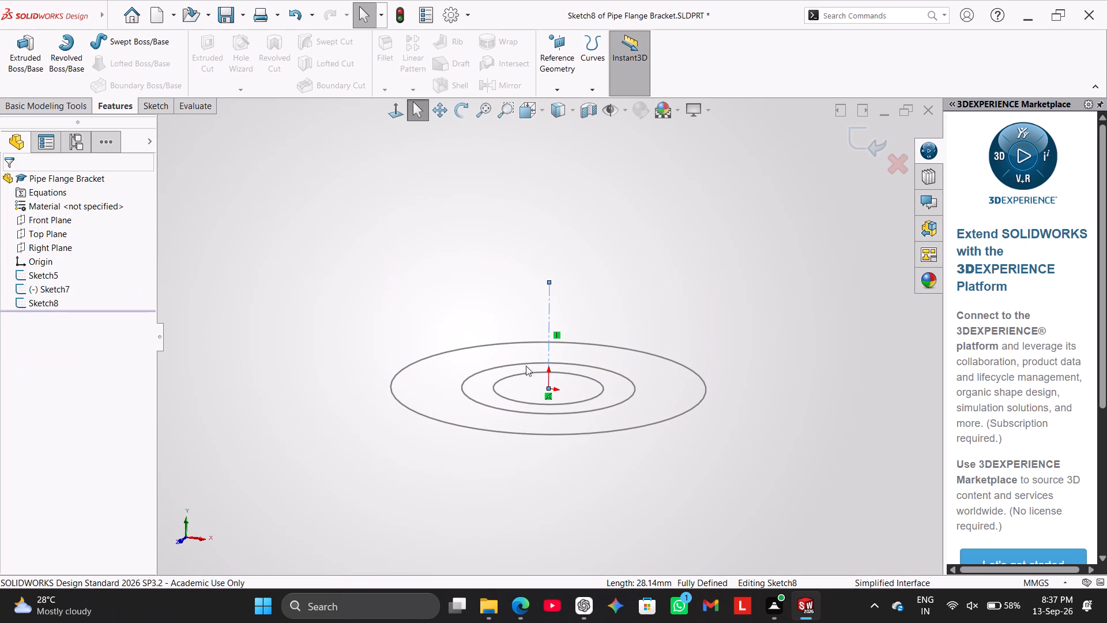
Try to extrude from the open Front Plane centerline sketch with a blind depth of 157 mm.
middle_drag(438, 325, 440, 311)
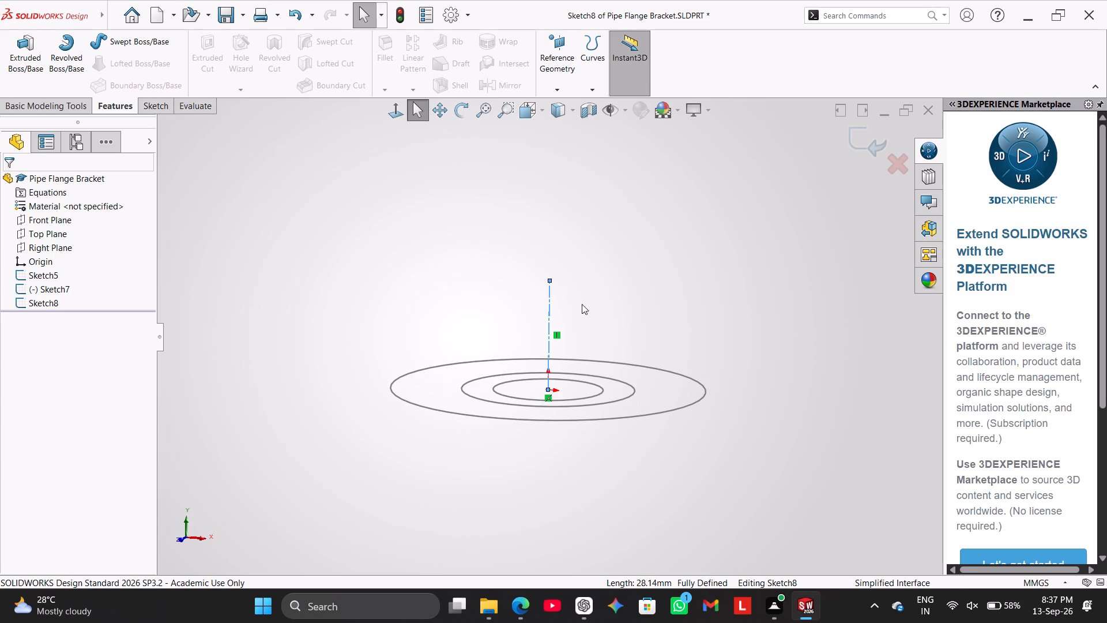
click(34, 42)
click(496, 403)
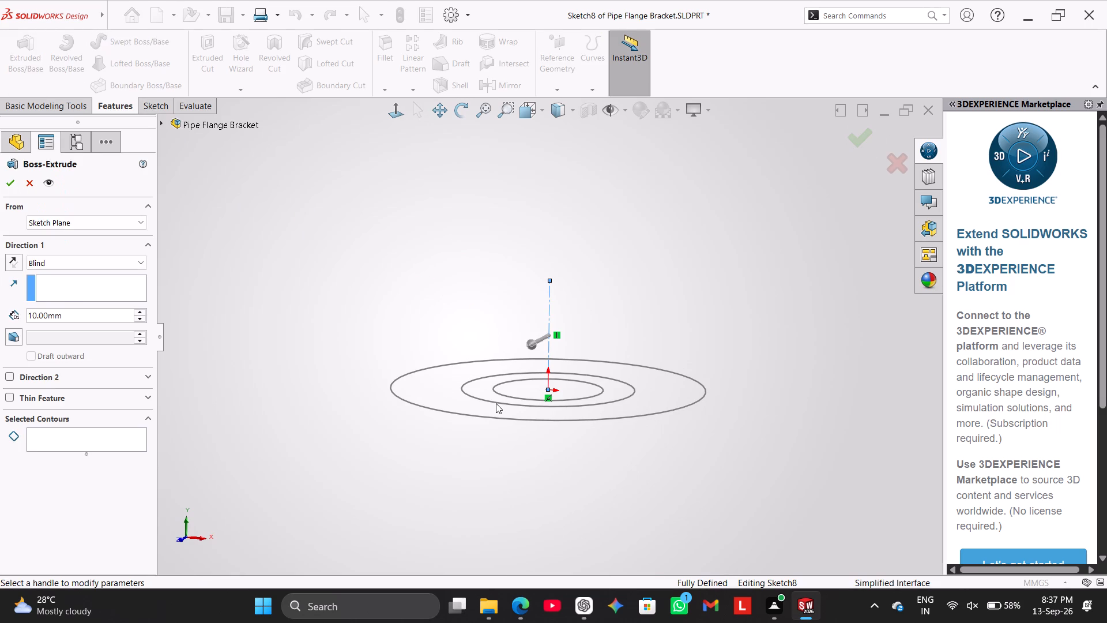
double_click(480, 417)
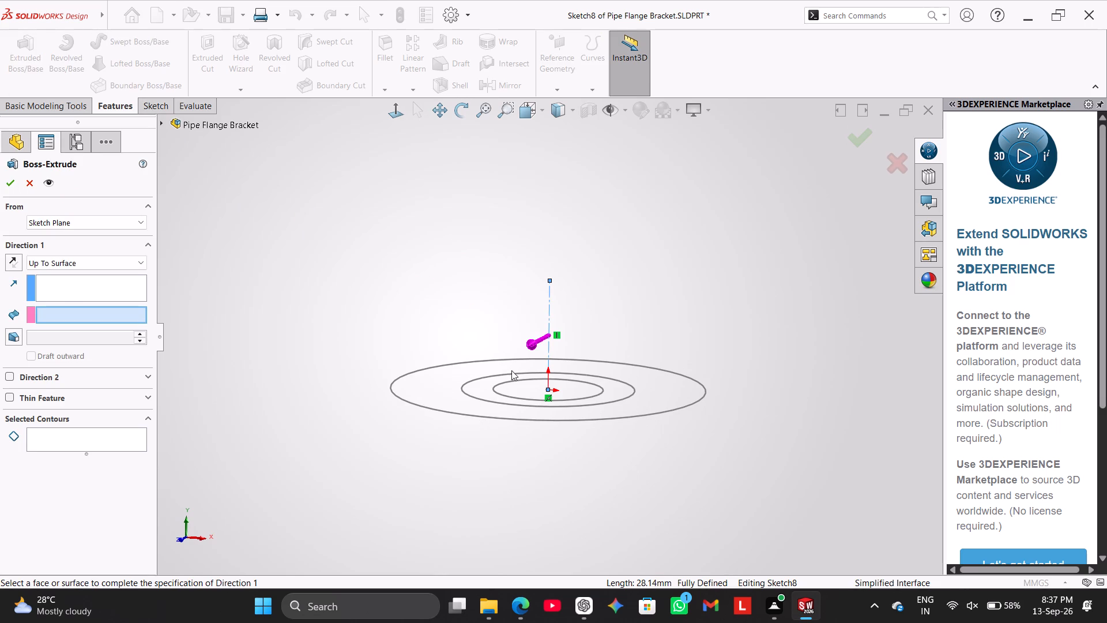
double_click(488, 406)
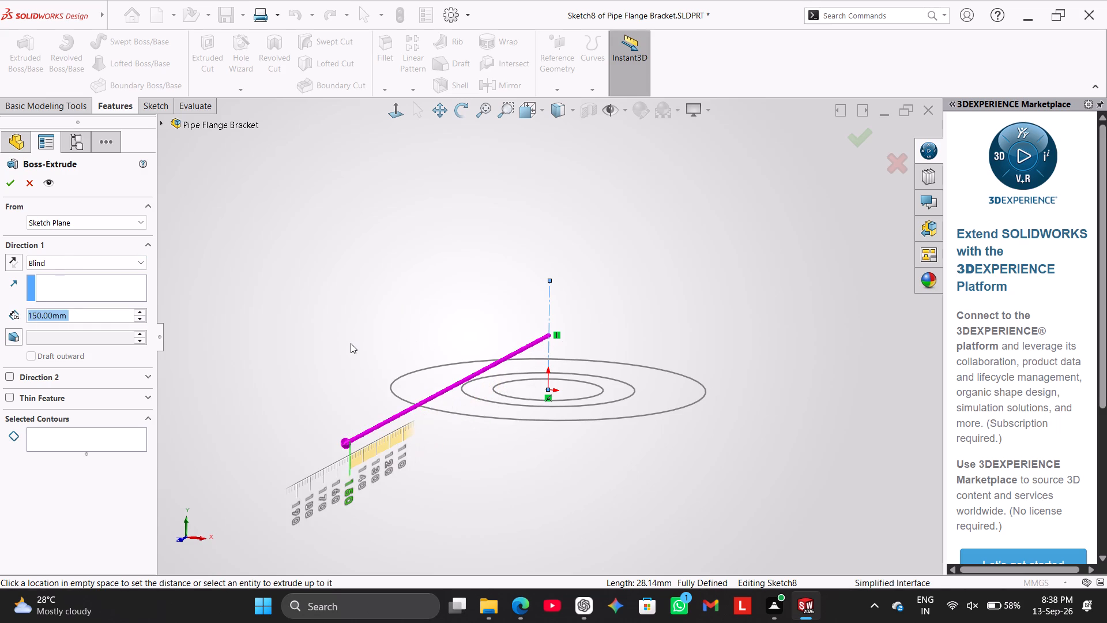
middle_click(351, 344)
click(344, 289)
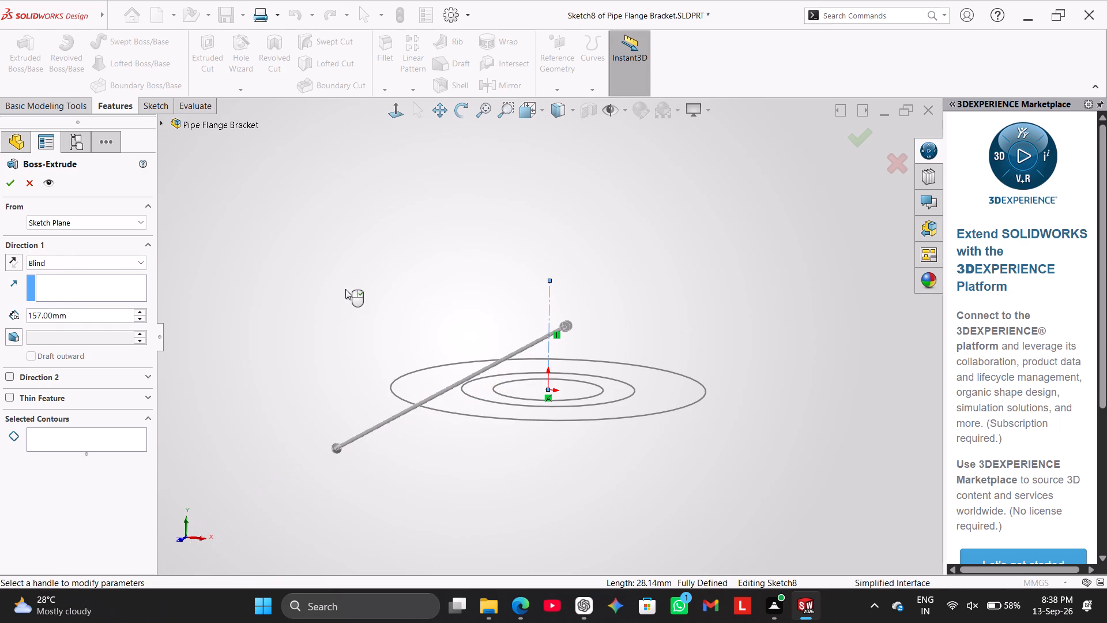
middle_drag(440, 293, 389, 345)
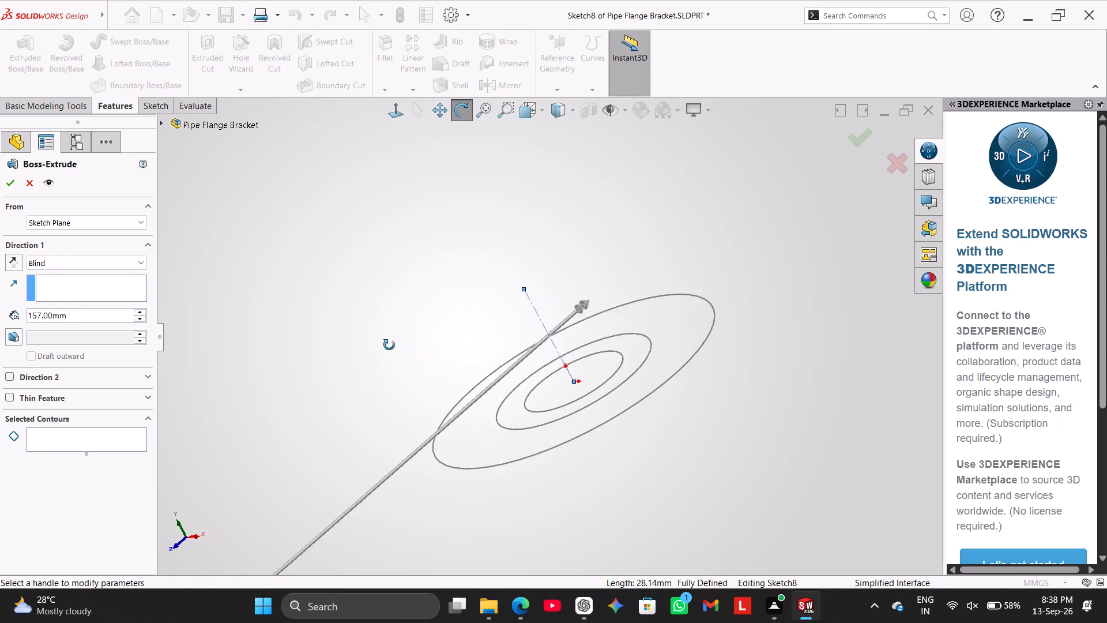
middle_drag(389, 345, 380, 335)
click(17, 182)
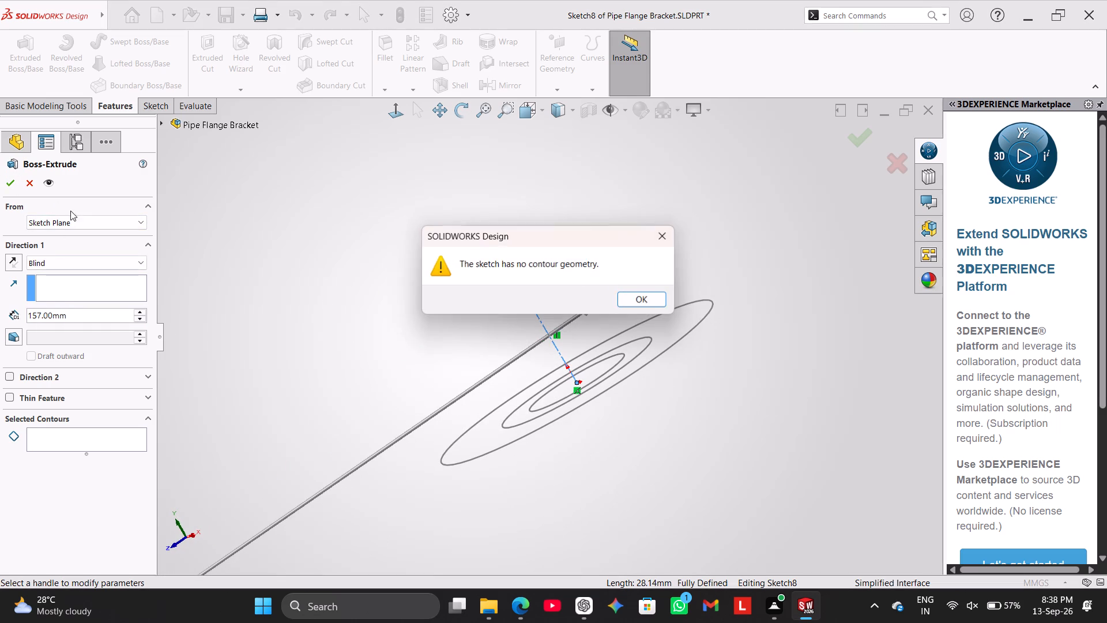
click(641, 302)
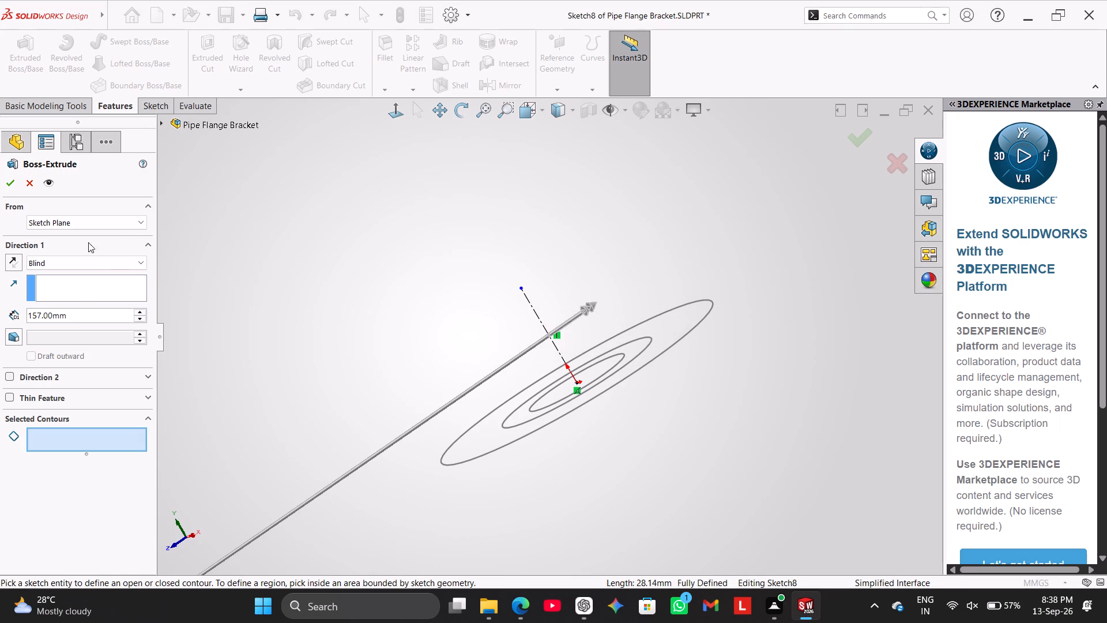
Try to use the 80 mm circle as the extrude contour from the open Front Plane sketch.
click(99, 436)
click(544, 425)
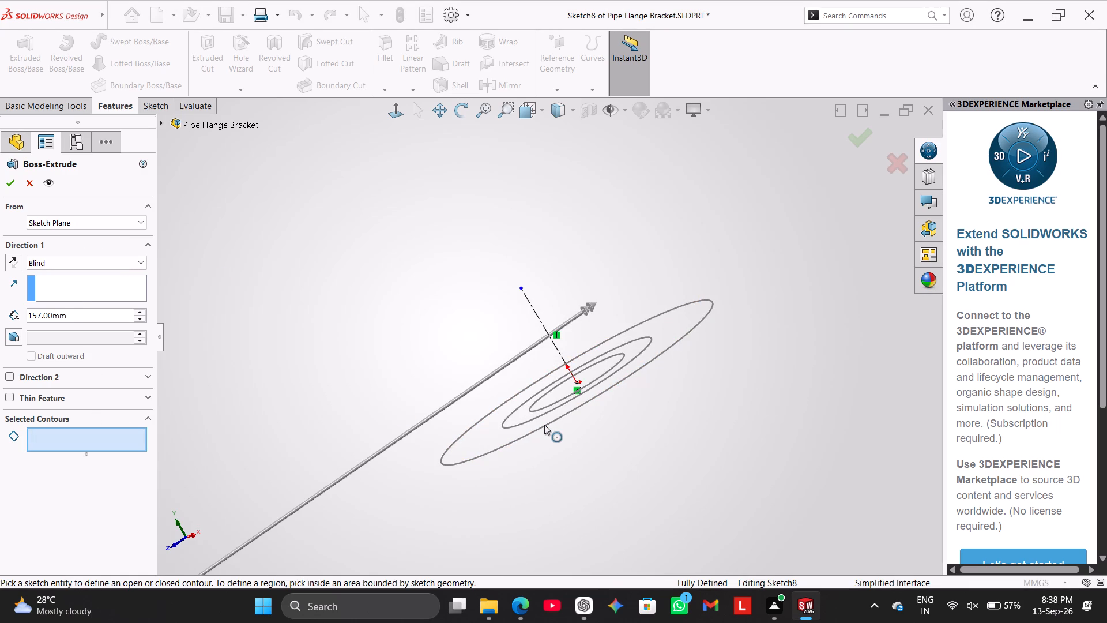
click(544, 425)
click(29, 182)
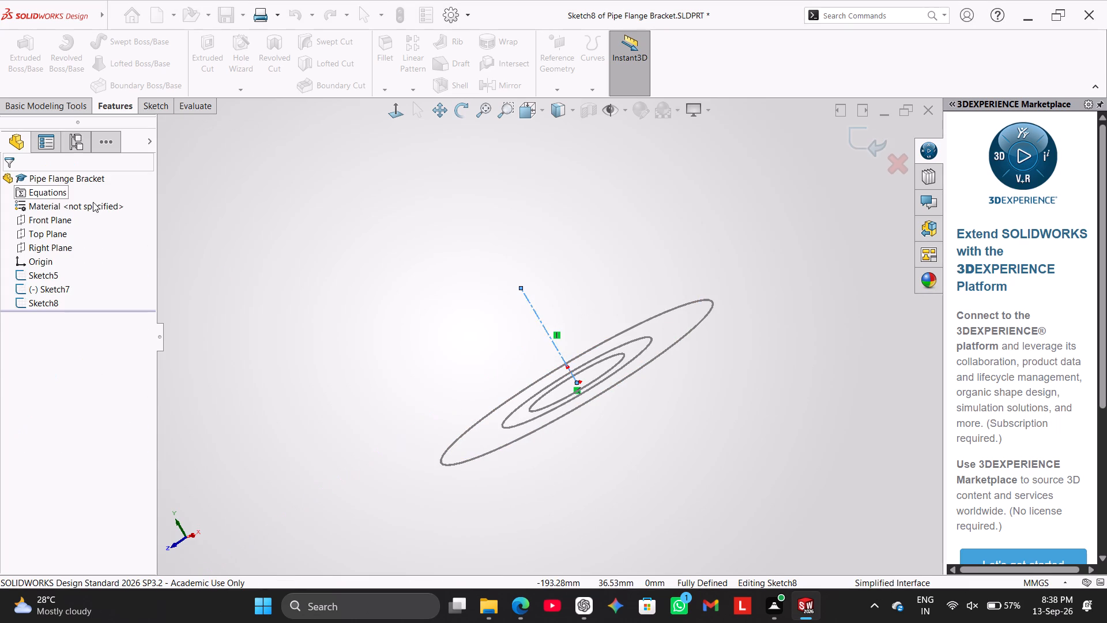
Delete the vertical centerline from the Front Plane sketch and exit that sketch.
right_click(533, 313)
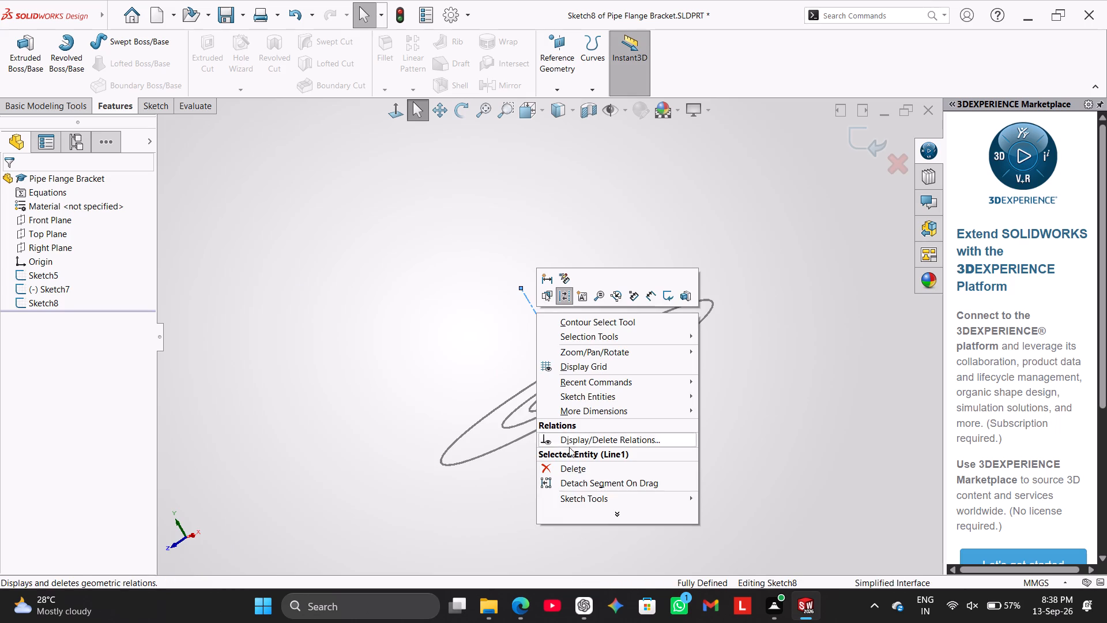
click(575, 467)
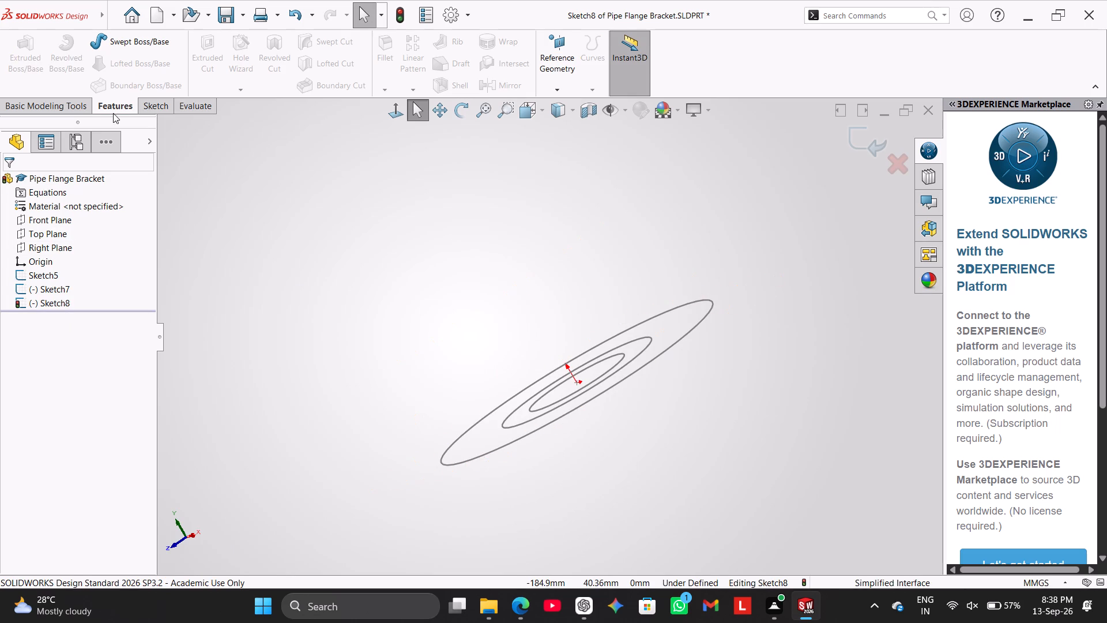
click(164, 104)
click(4, 51)
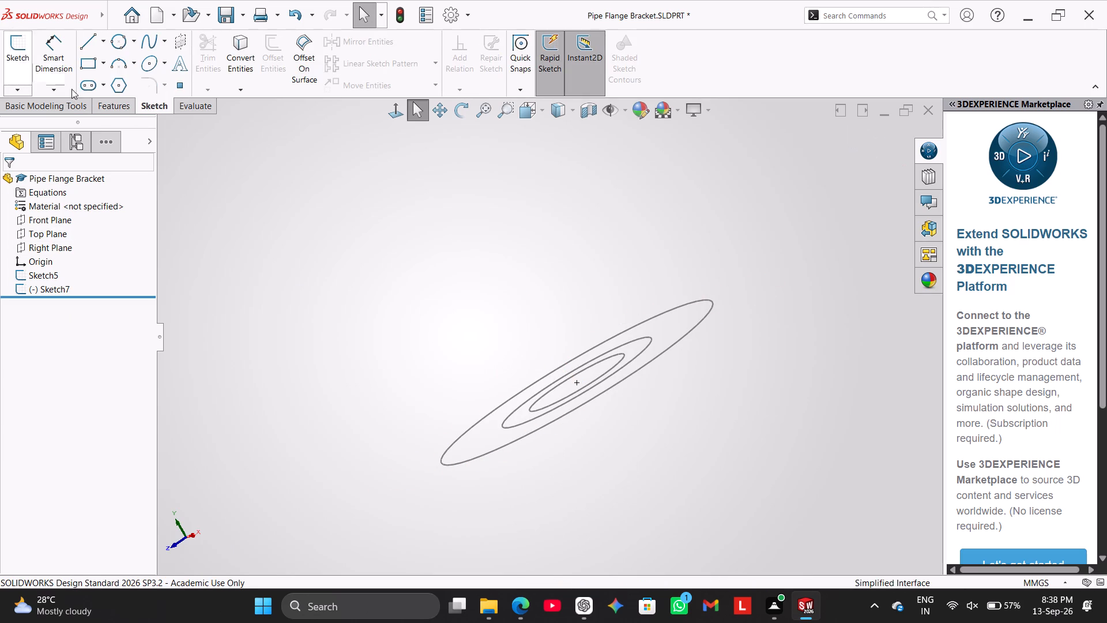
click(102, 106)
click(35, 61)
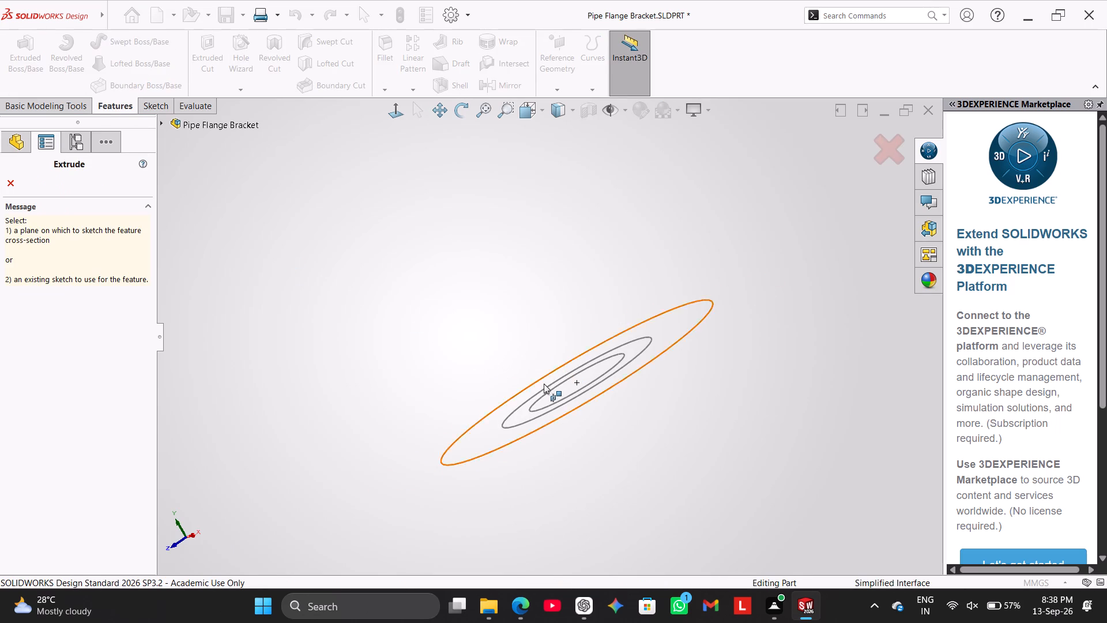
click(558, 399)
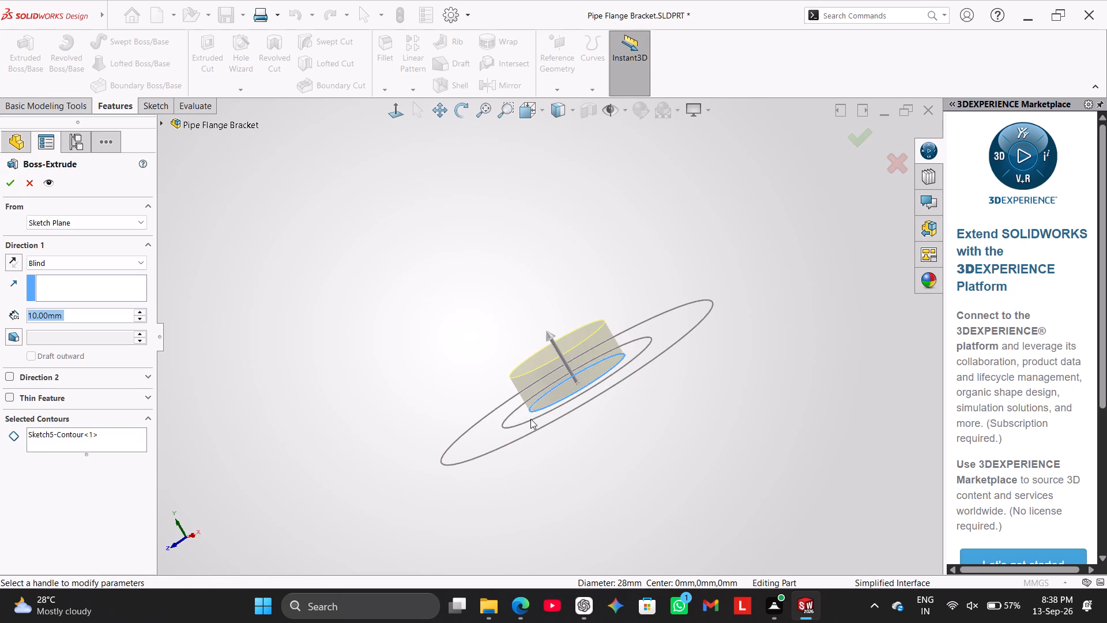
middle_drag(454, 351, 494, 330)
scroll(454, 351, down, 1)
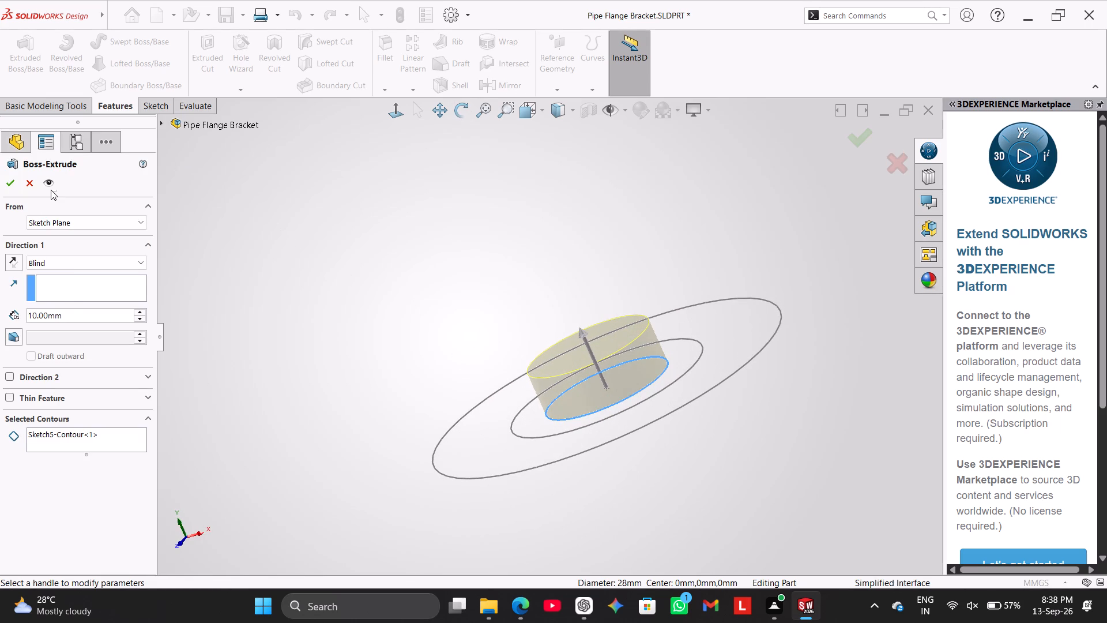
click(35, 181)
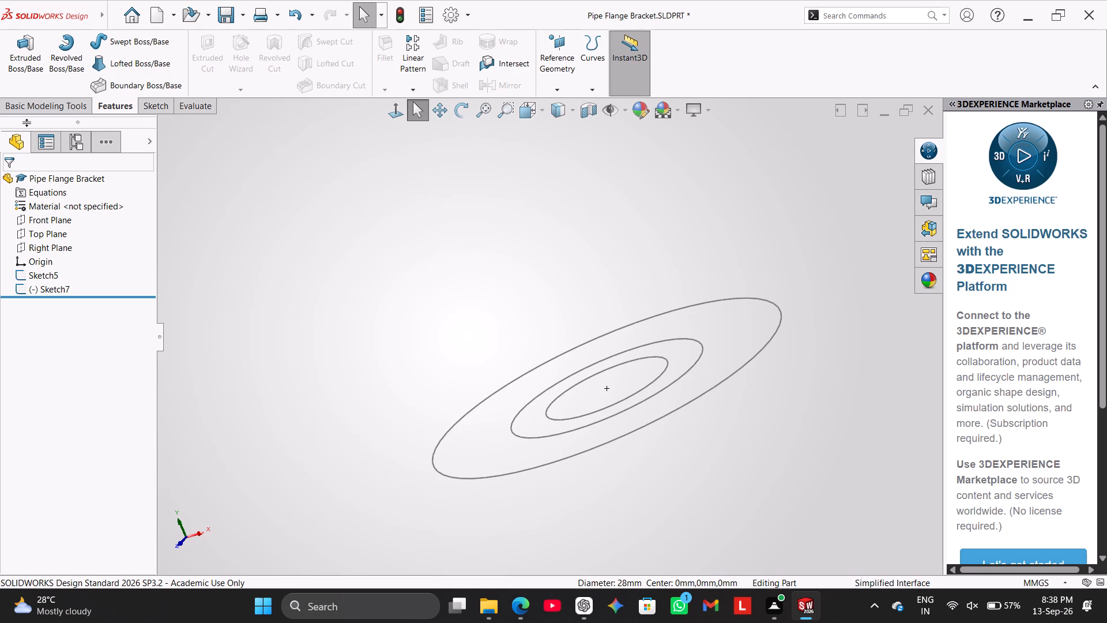
Try to revolve the ring region between the 28 and 44 mm circles, picking an axis of revolution from the sketch geometry.
click(76, 52)
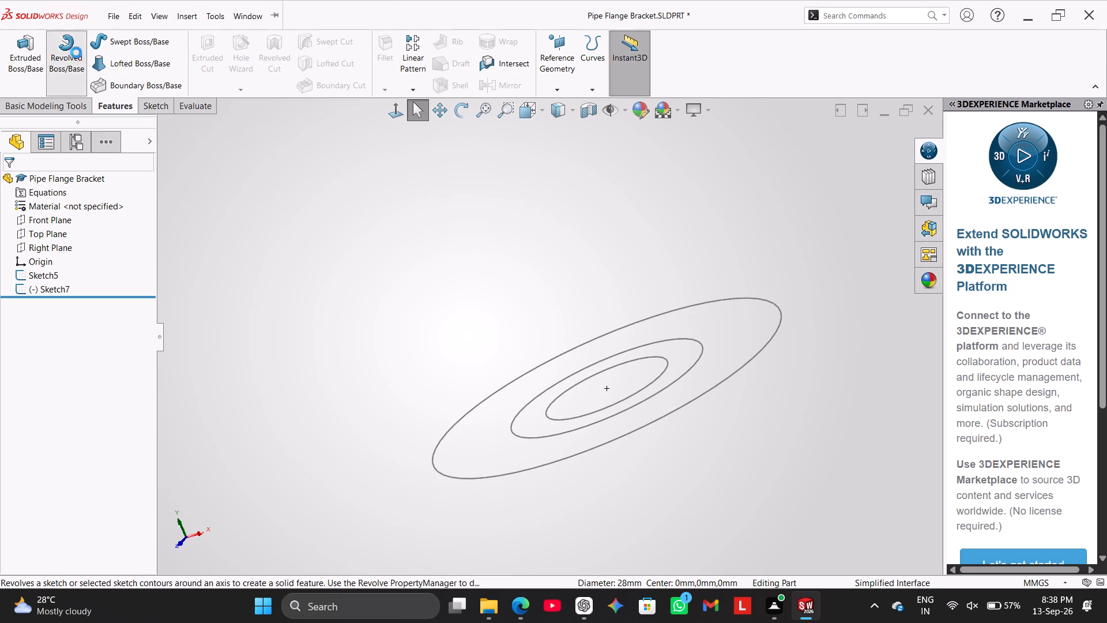
click(550, 437)
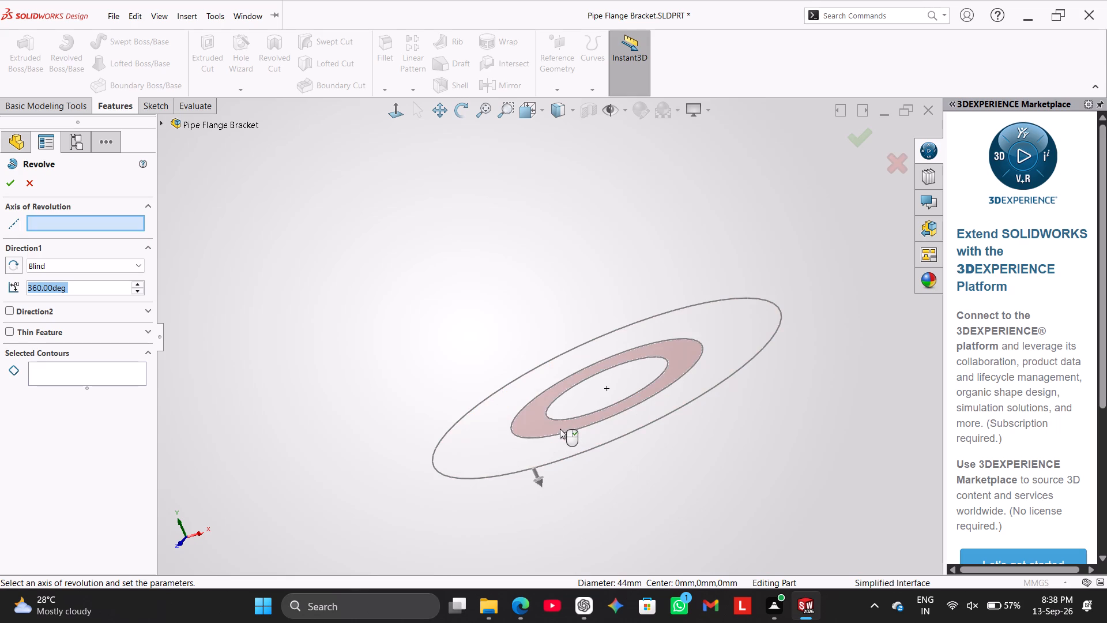
click(560, 429)
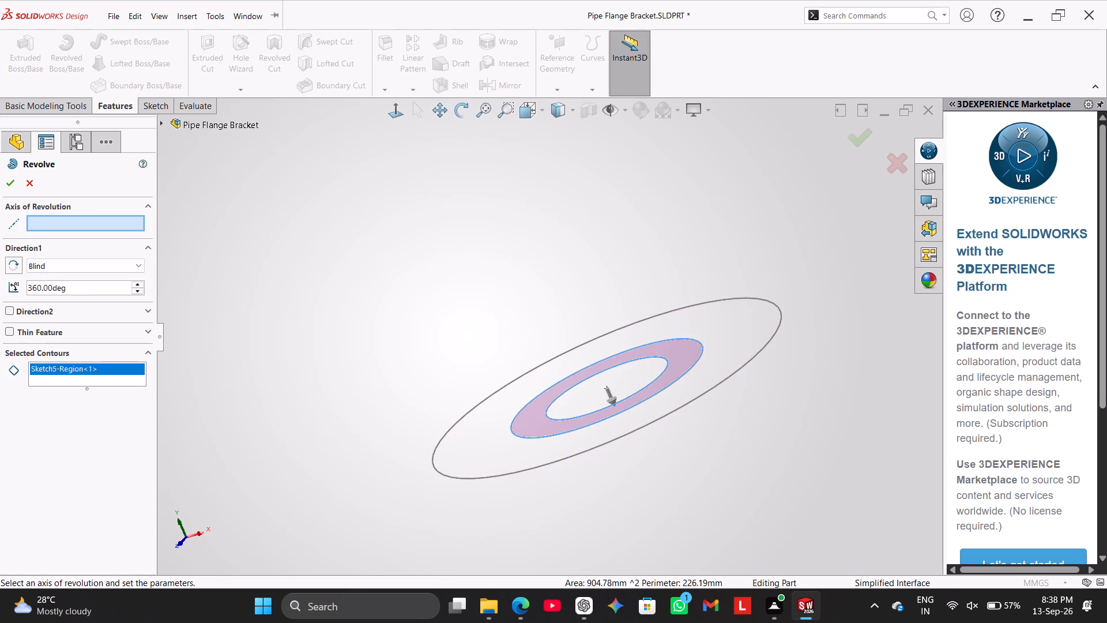
click(86, 289)
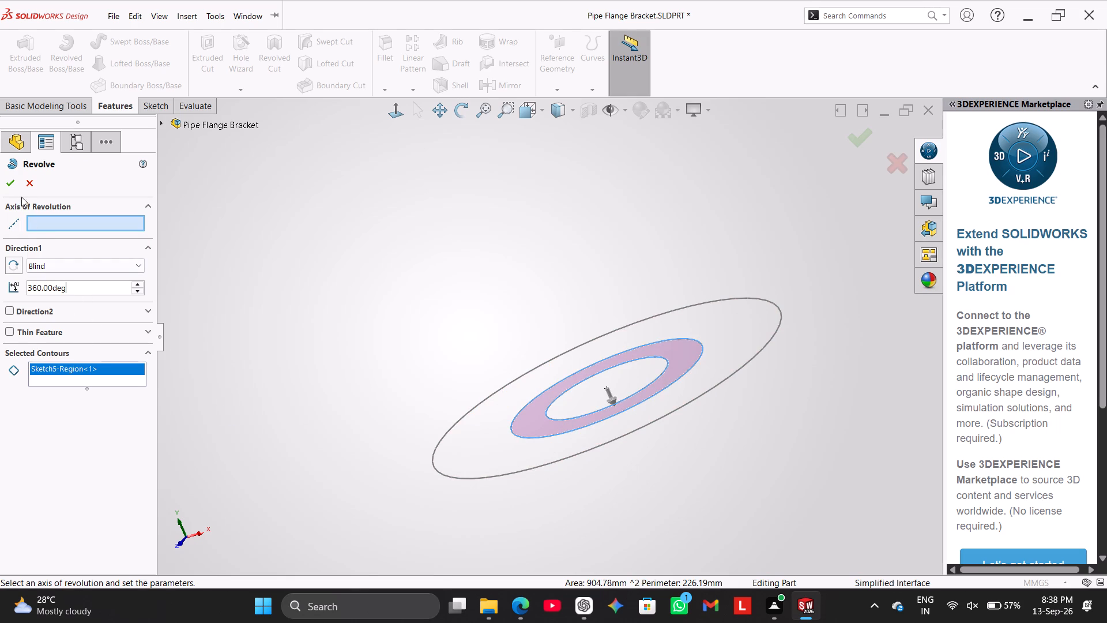
click(17, 186)
double_click(88, 230)
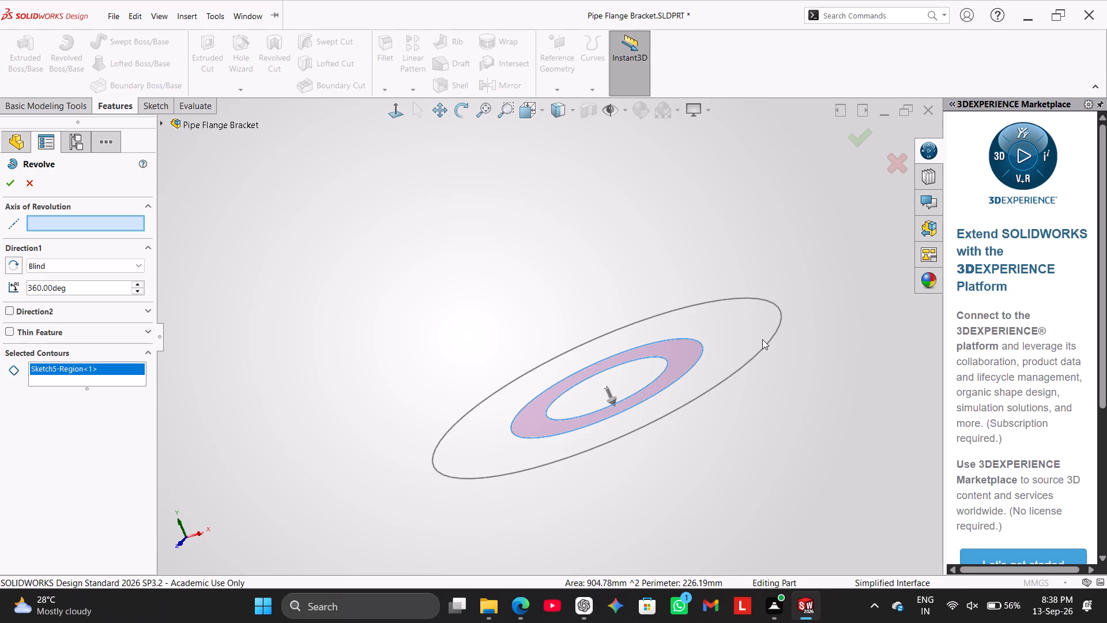
click(781, 315)
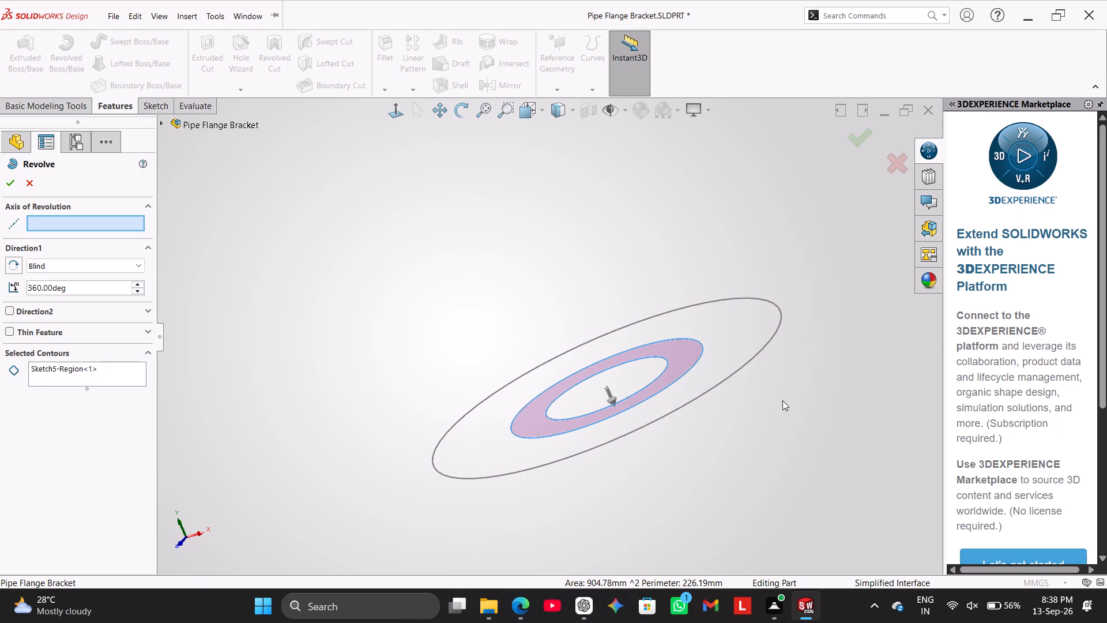
middle_drag(782, 400, 745, 457)
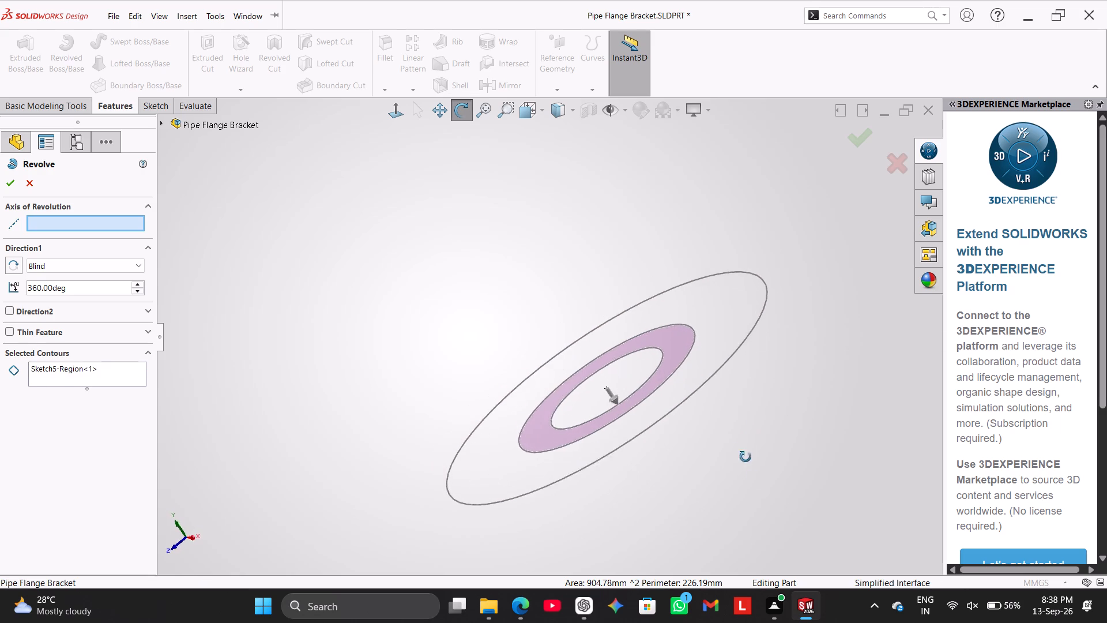
middle_drag(745, 457, 743, 466)
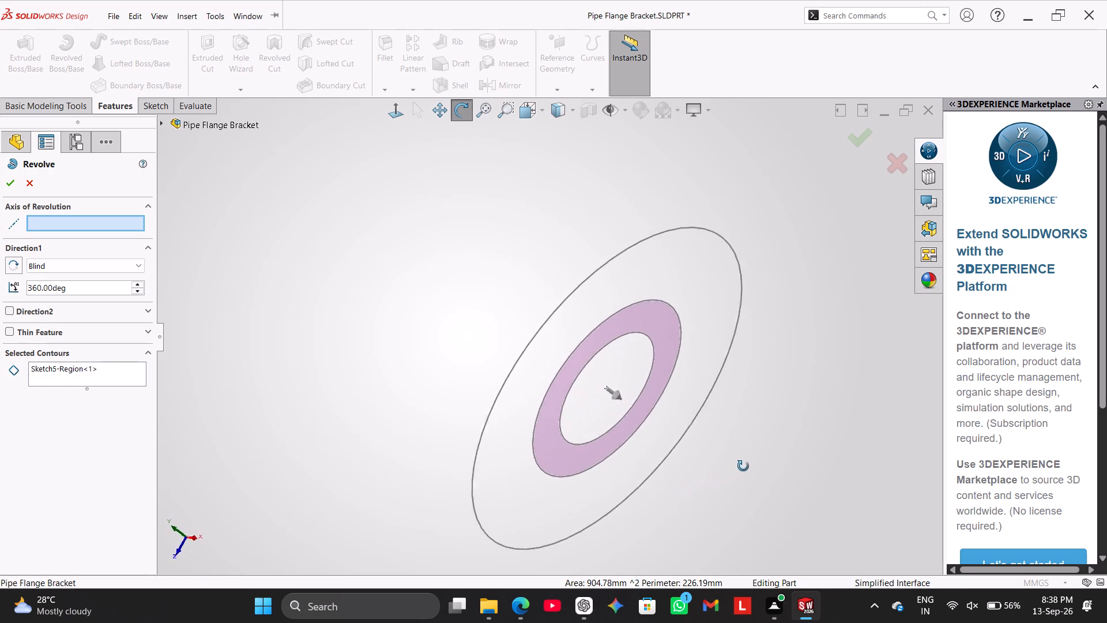
middle_drag(743, 466, 823, 314)
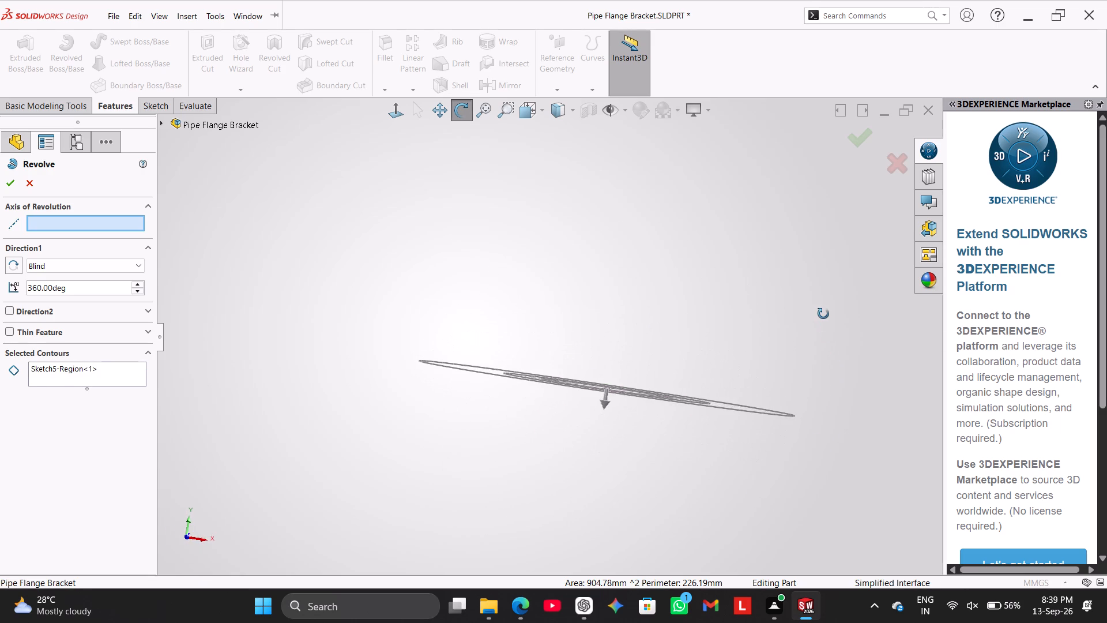
middle_drag(823, 314, 756, 317)
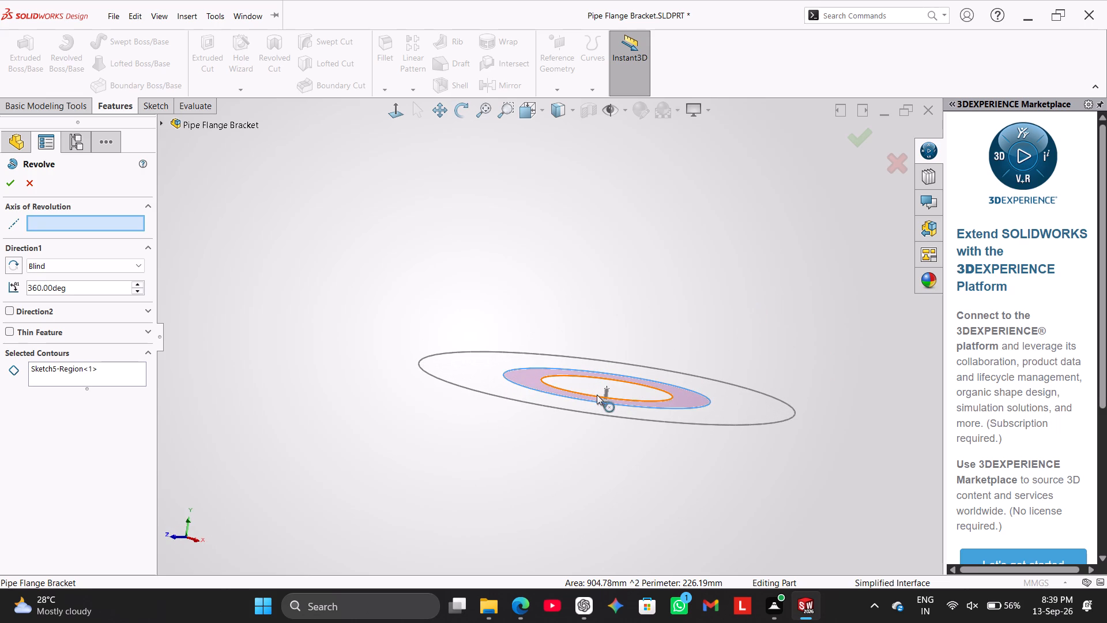
click(607, 394)
click(607, 400)
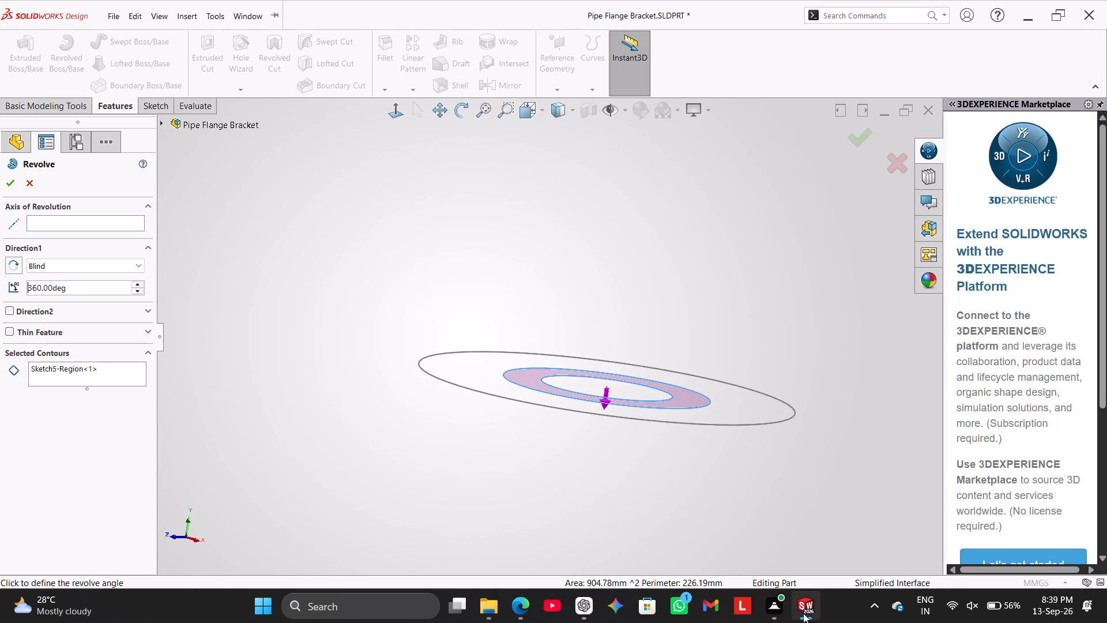
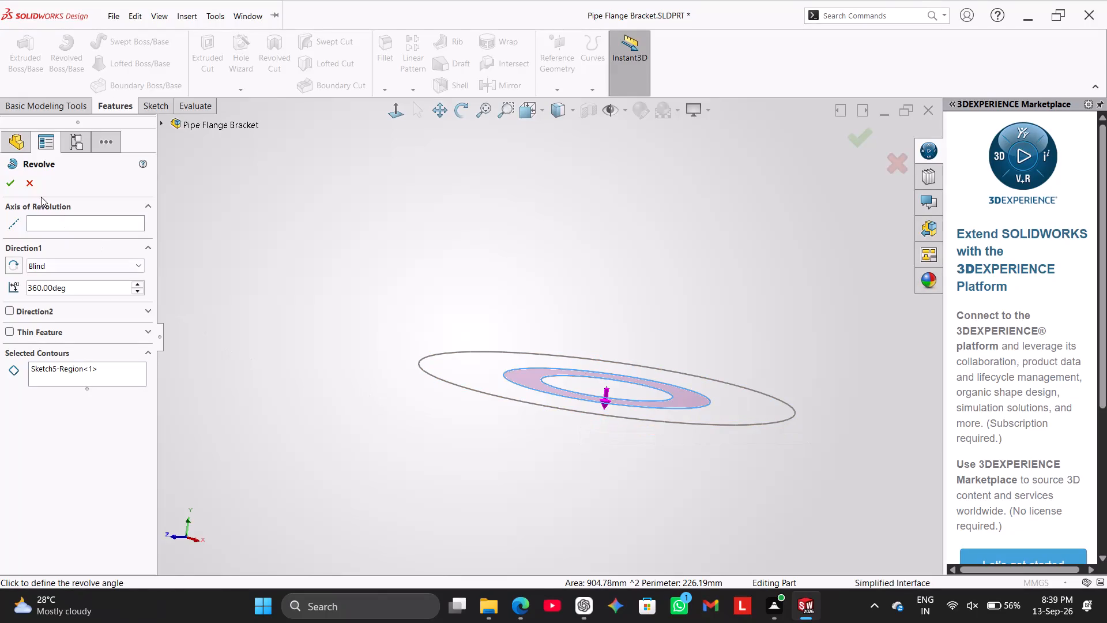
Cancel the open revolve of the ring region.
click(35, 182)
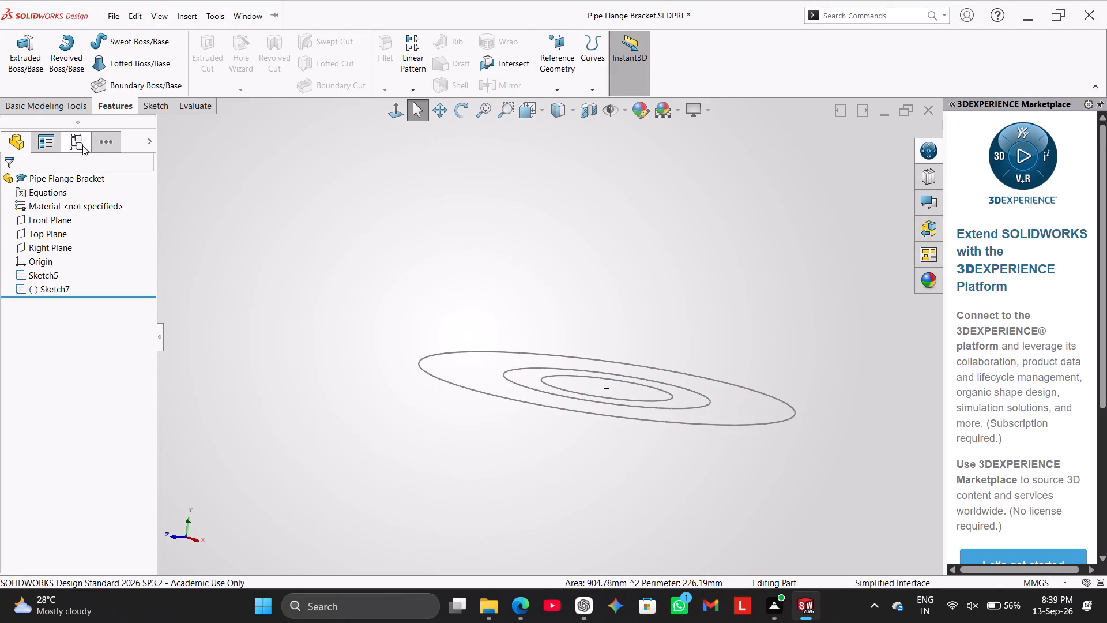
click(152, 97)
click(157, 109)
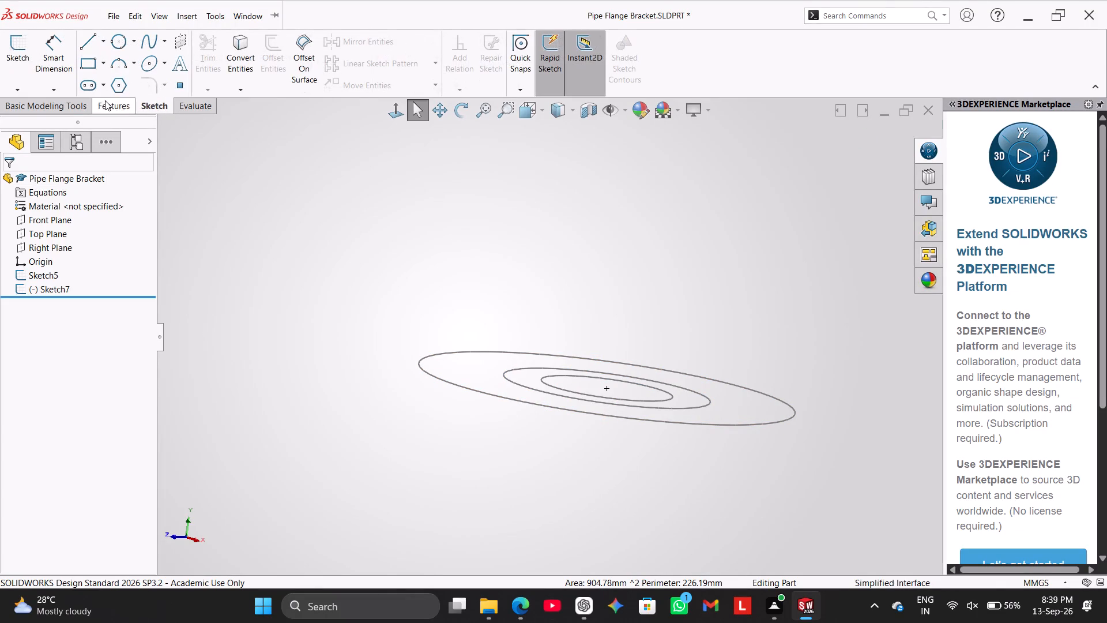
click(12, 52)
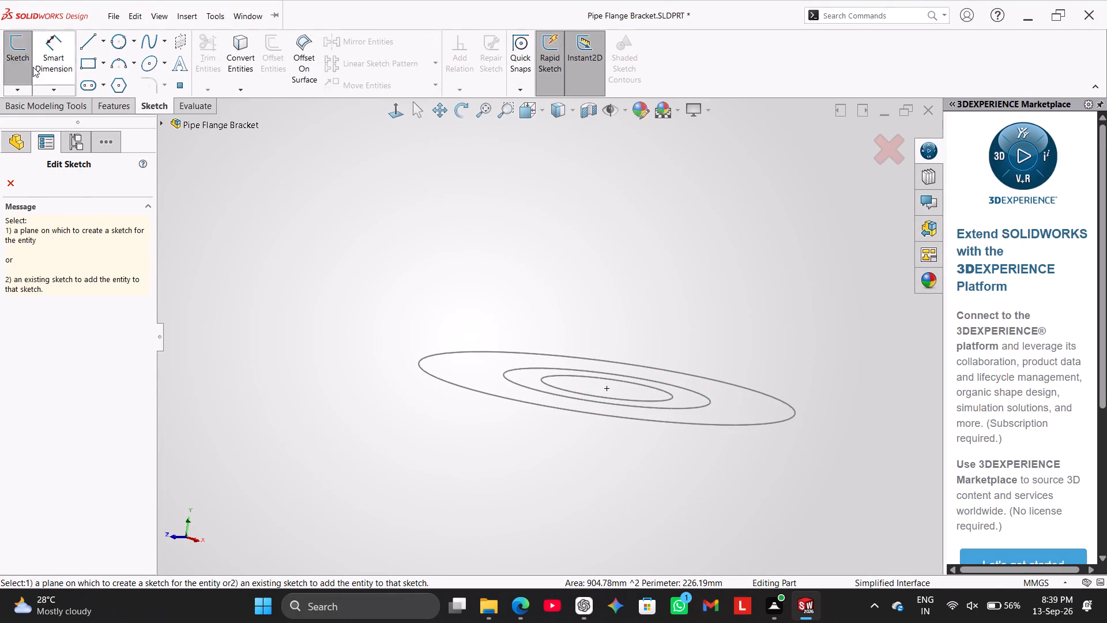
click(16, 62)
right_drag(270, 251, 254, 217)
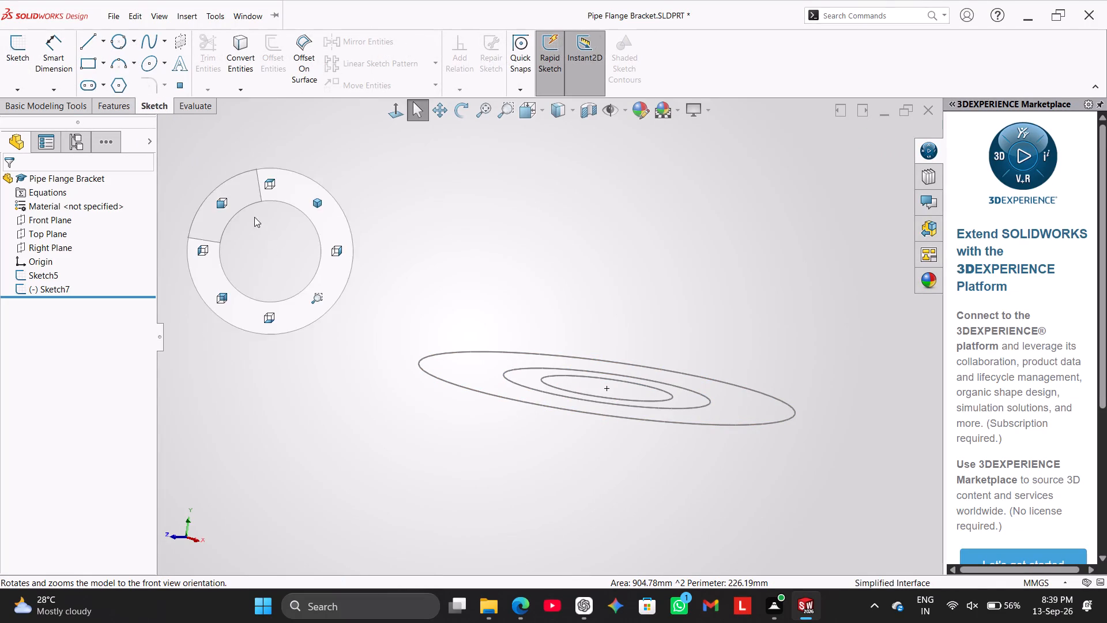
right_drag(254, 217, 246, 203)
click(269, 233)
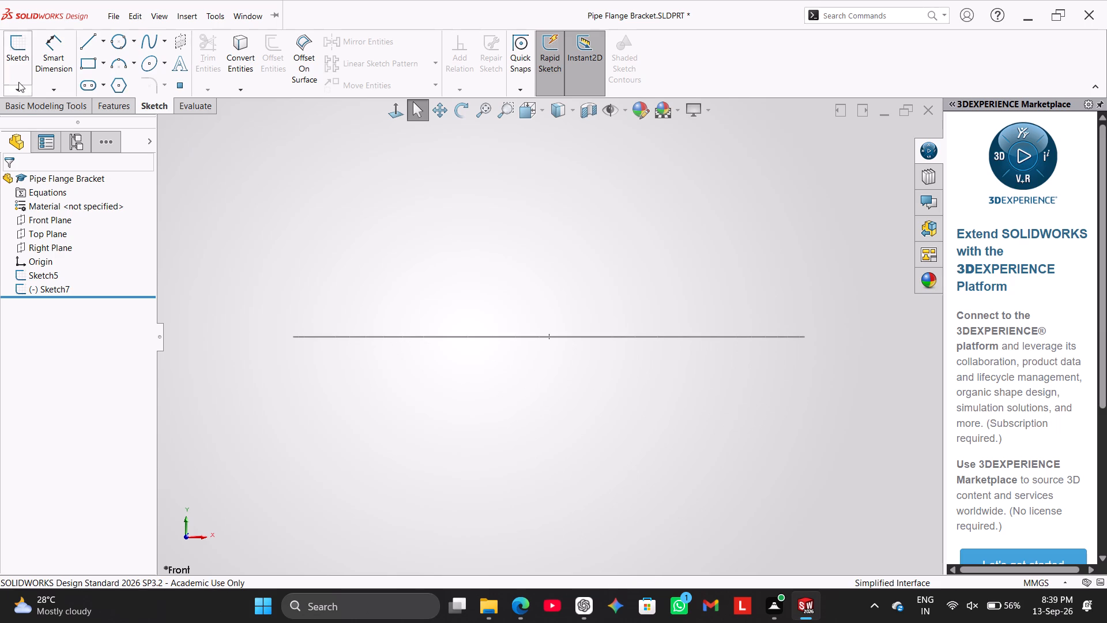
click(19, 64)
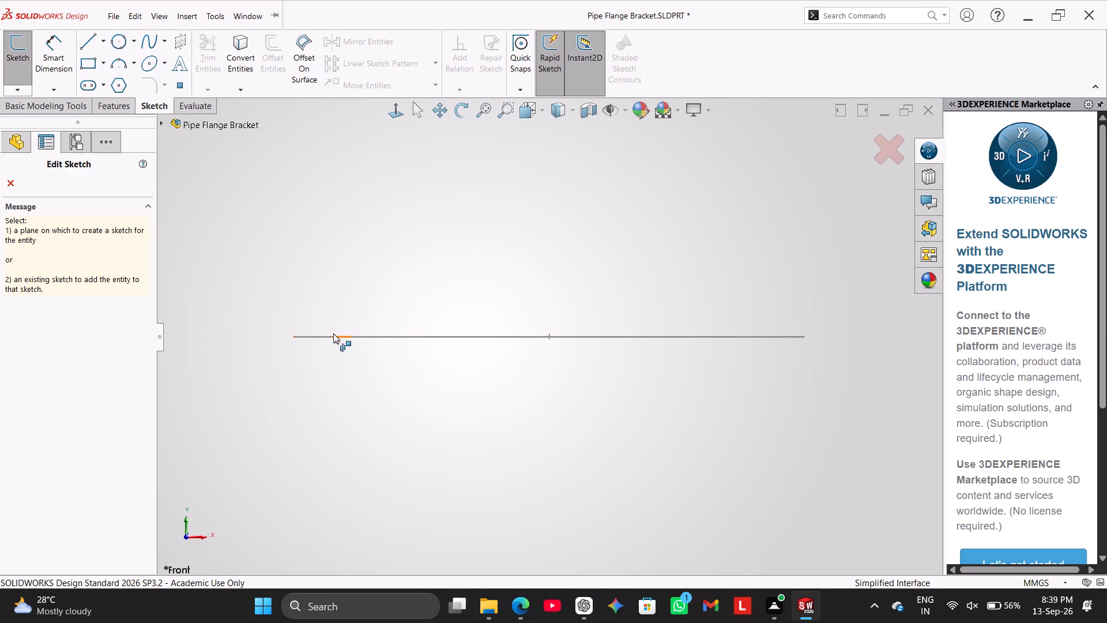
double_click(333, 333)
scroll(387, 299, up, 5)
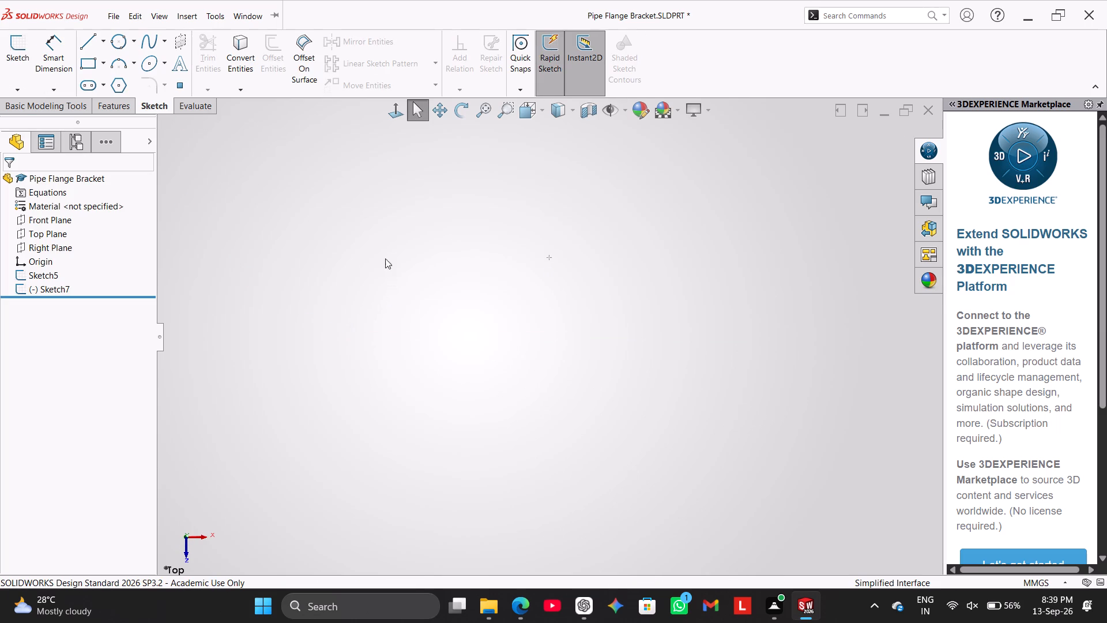
Open a new sketch on the Front Plane.
click(58, 216)
click(75, 196)
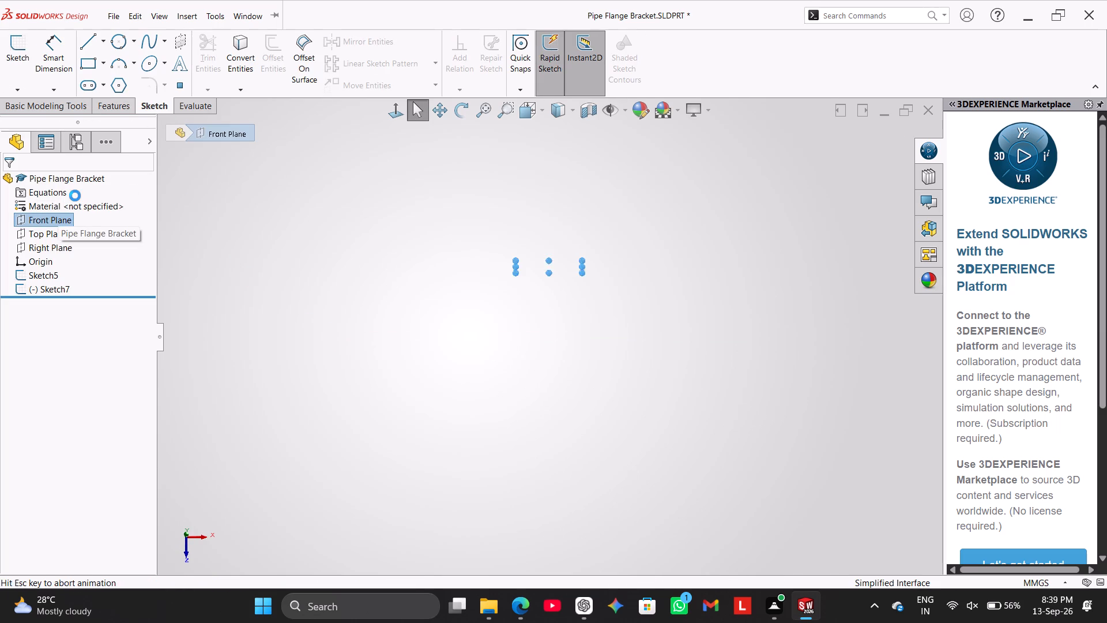
scroll(343, 292, up, 3)
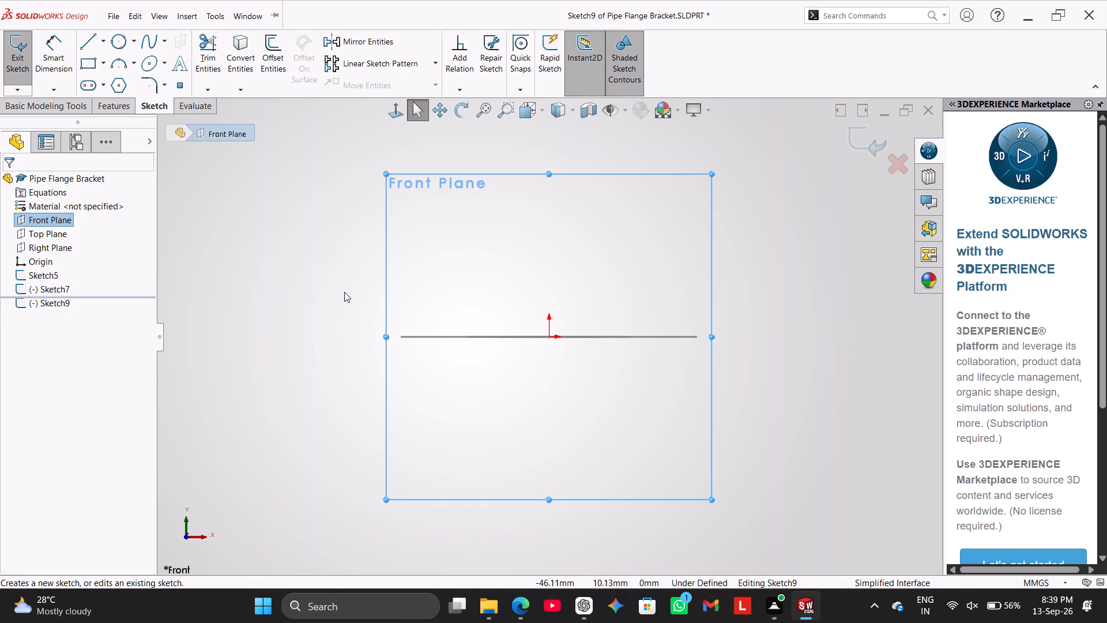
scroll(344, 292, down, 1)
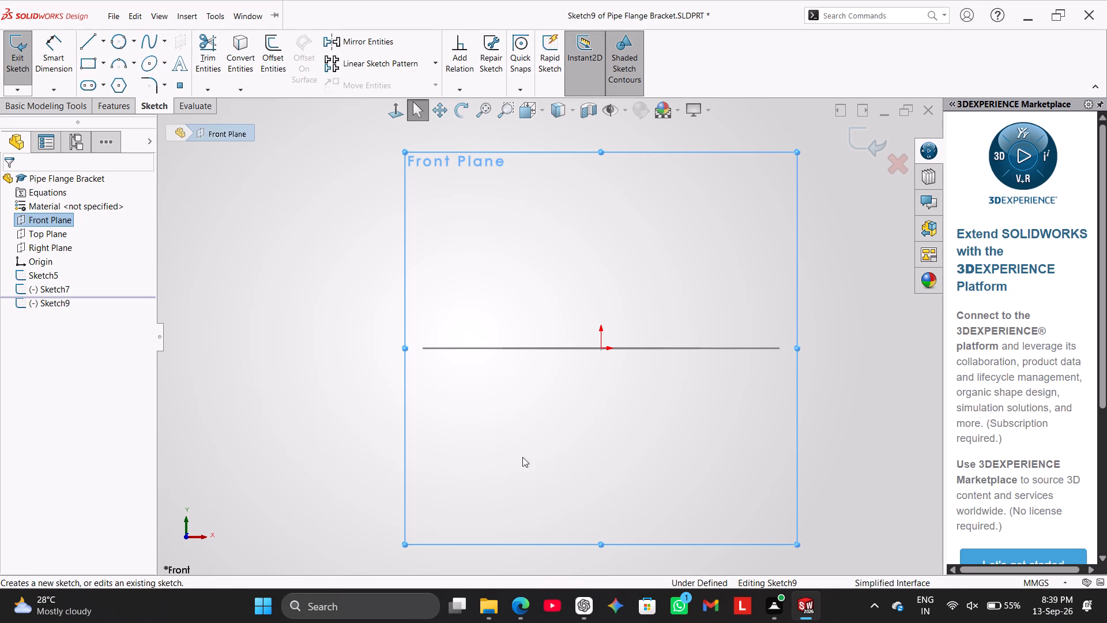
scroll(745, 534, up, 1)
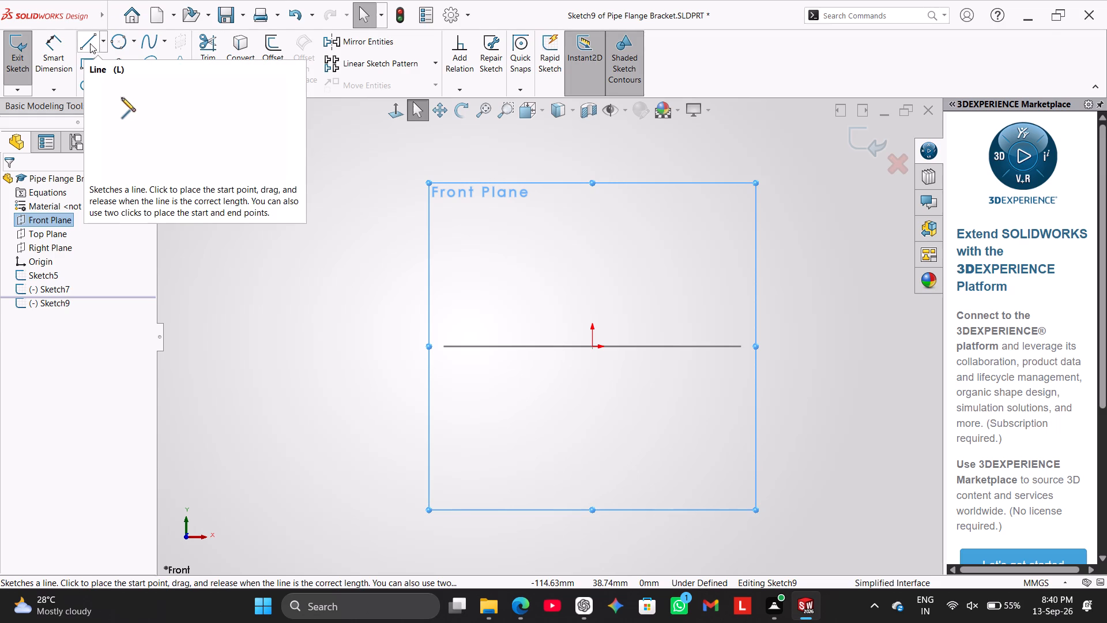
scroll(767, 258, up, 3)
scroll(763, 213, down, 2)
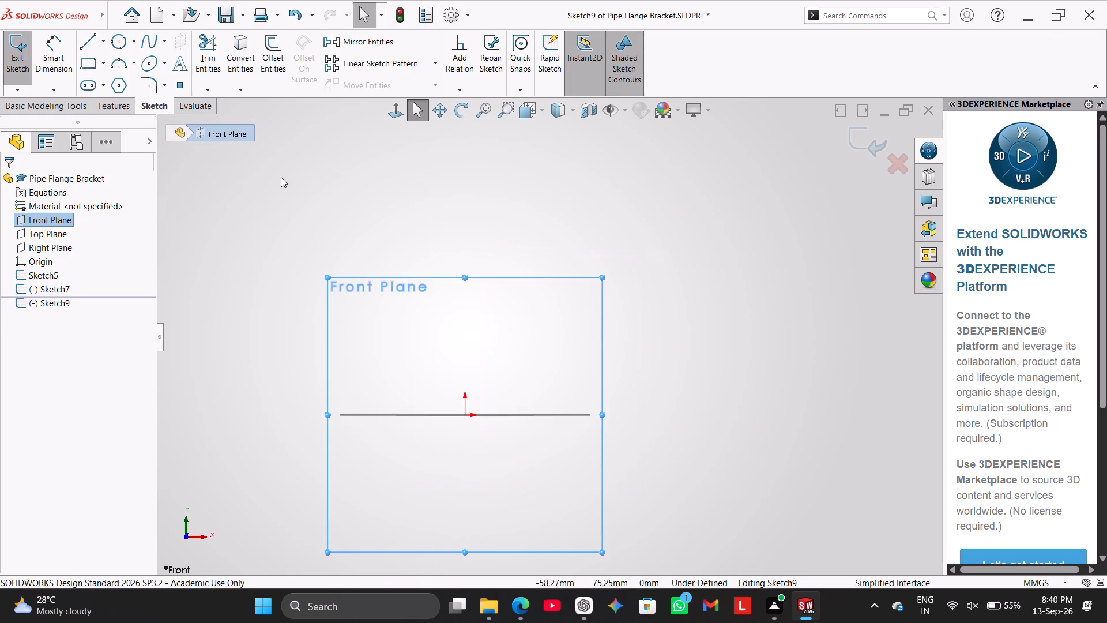
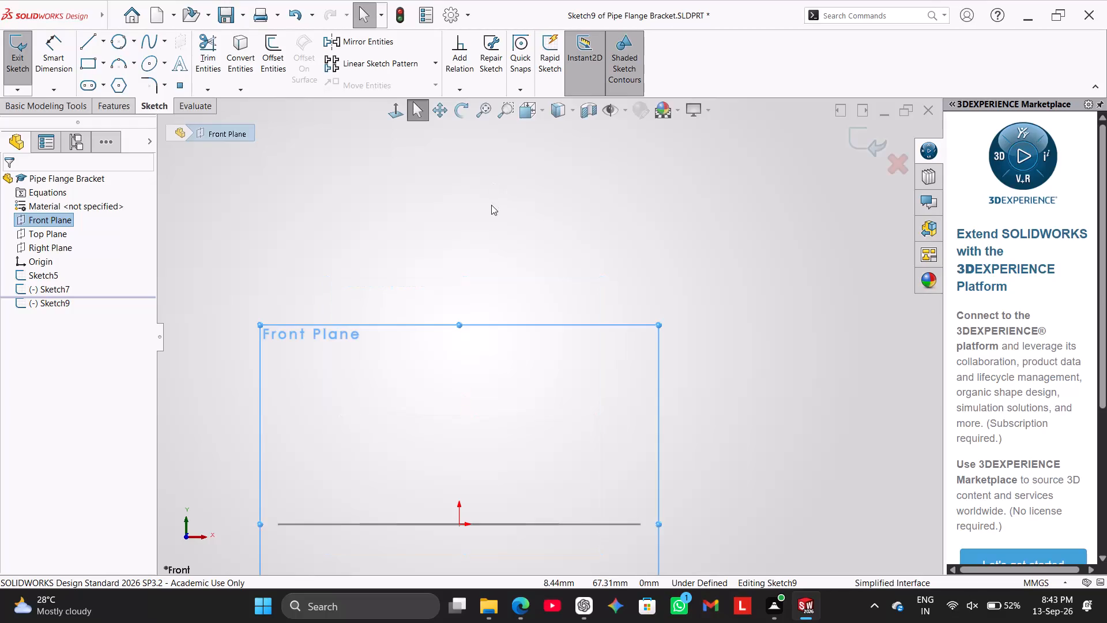
Undo all recent work back through the empty Front Plane sketch and the entire Top Plane sketch of concentric circles.
scroll(491, 208, up, 4)
scroll(486, 362, up, 1)
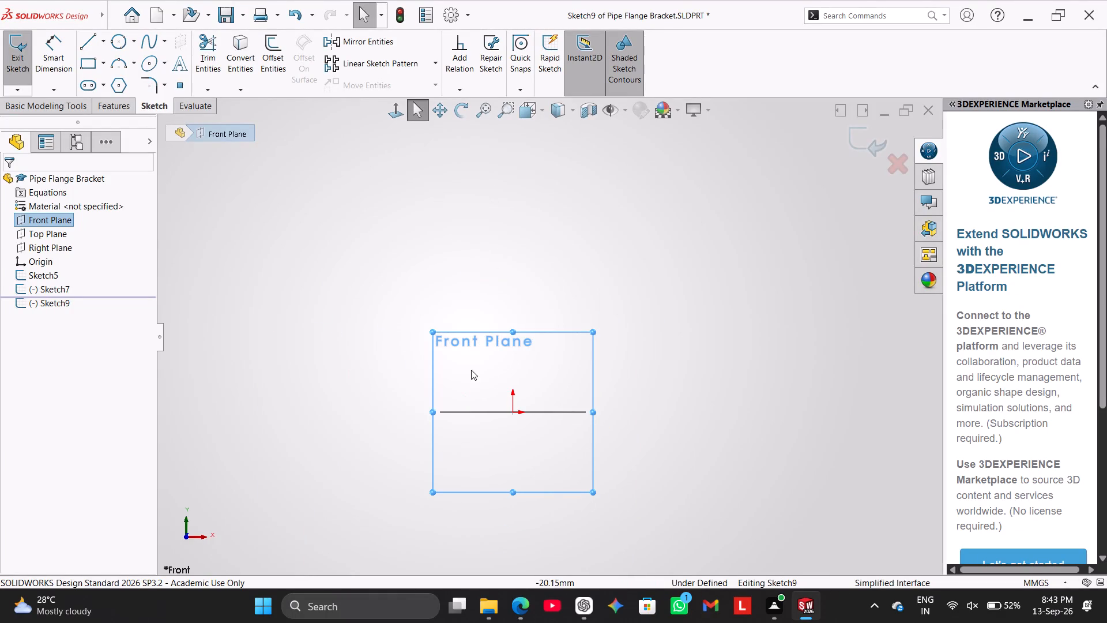
triple_click(292, 12)
triple_click(292, 11)
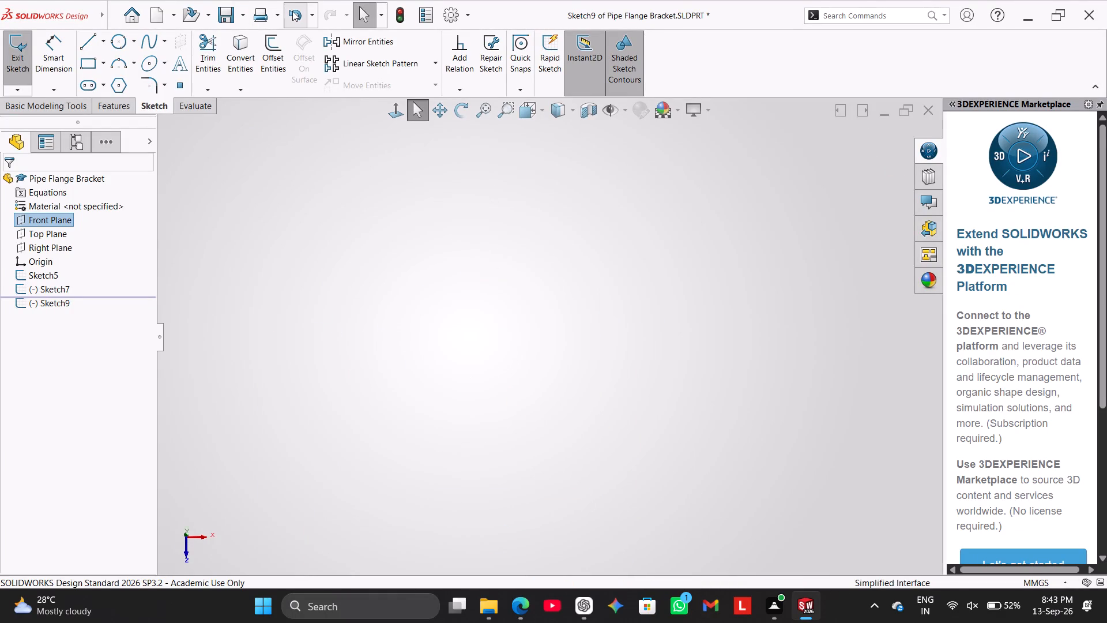
triple_click(292, 11)
double_click(292, 11)
triple_click(292, 11)
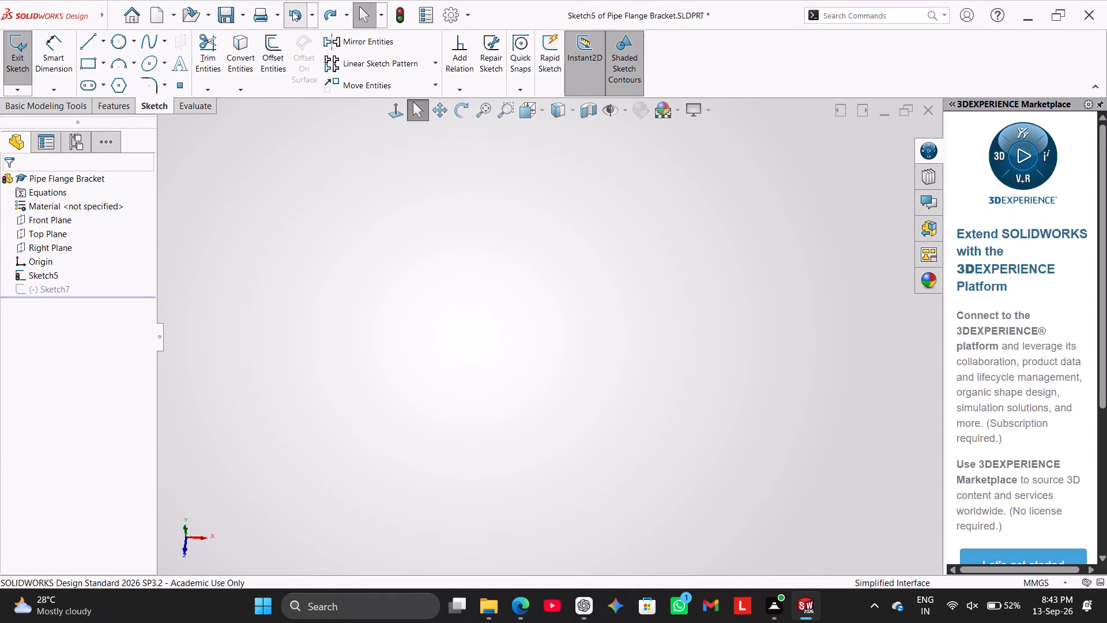
triple_click(292, 11)
triple_click(292, 11)
triple_click(292, 11)
triple_click(292, 11)
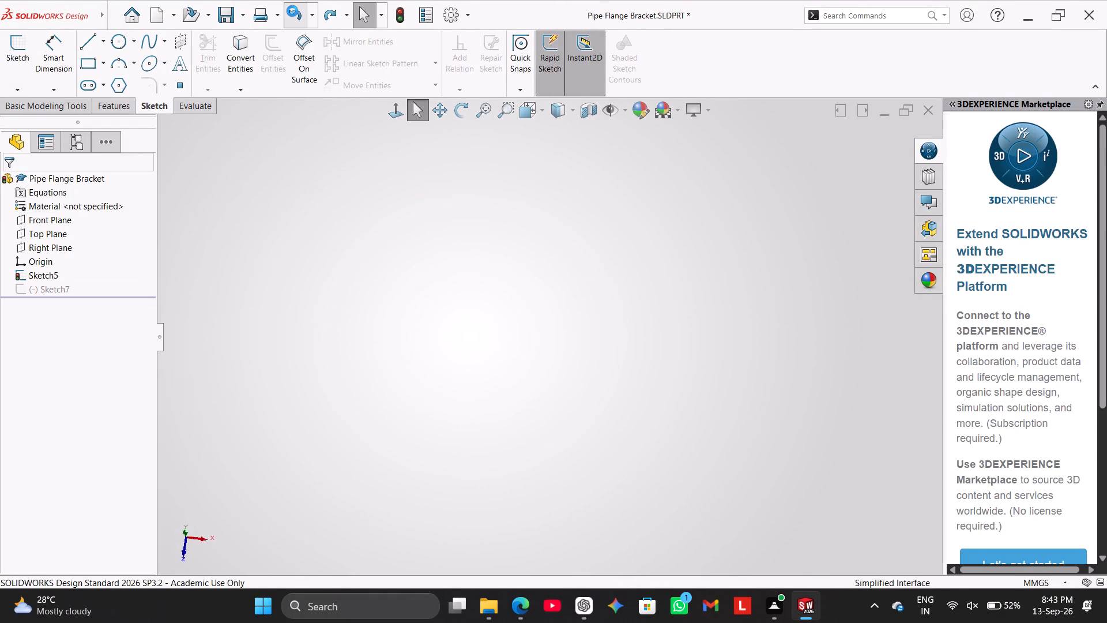
triple_click(292, 11)
triple_click(292, 11)
triple_click(292, 11)
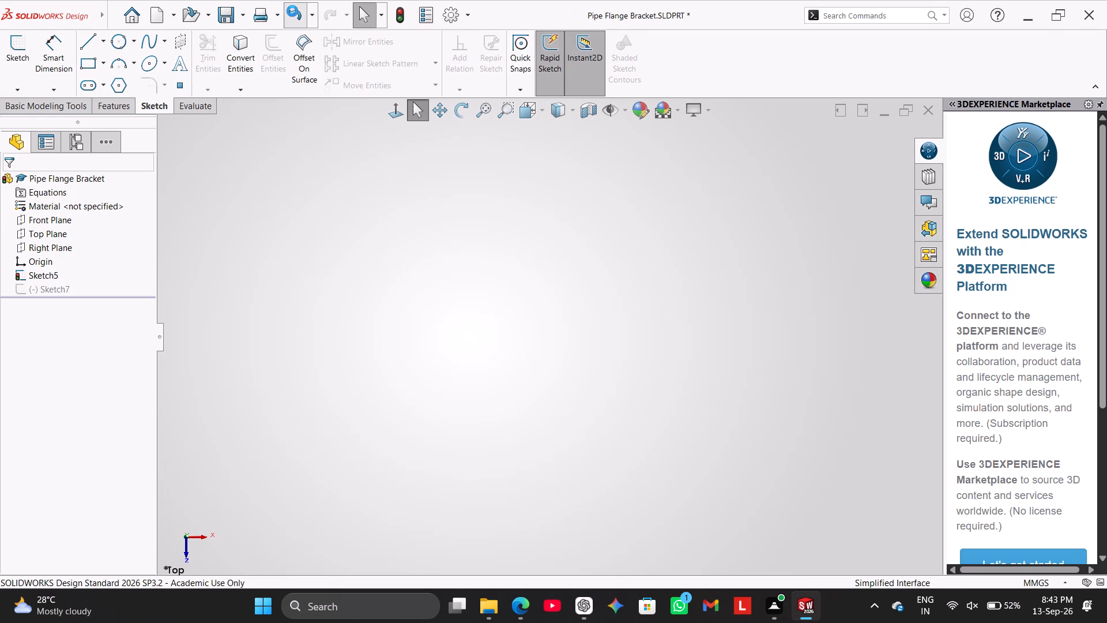
triple_click(292, 11)
triple_click(292, 11)
triple_click(292, 11)
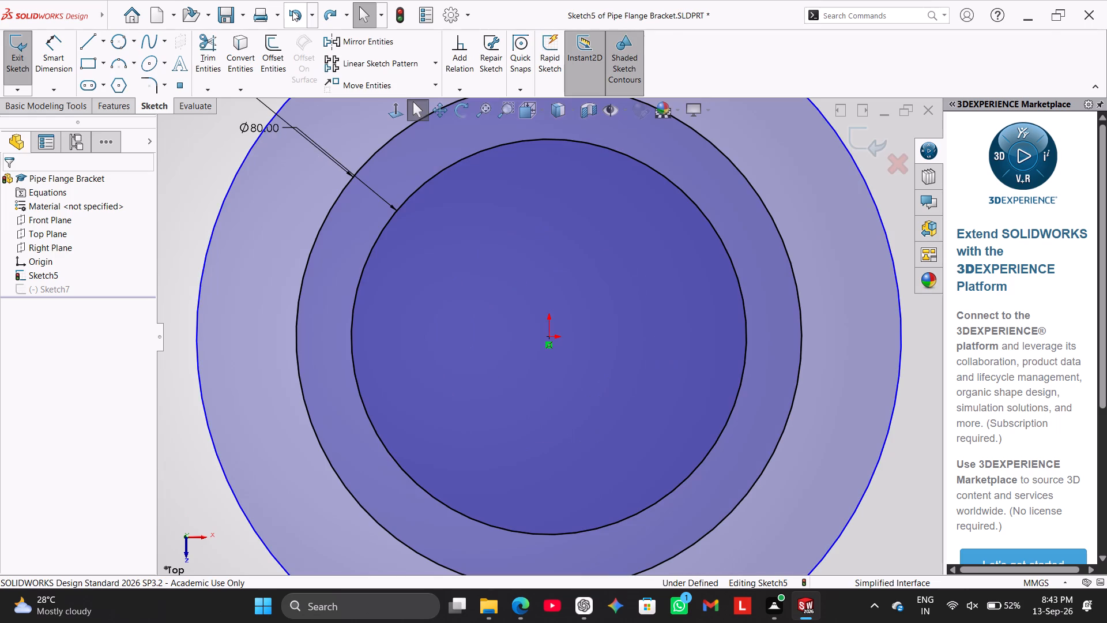
triple_click(292, 11)
click(292, 11)
triple_click(295, 16)
double_click(295, 16)
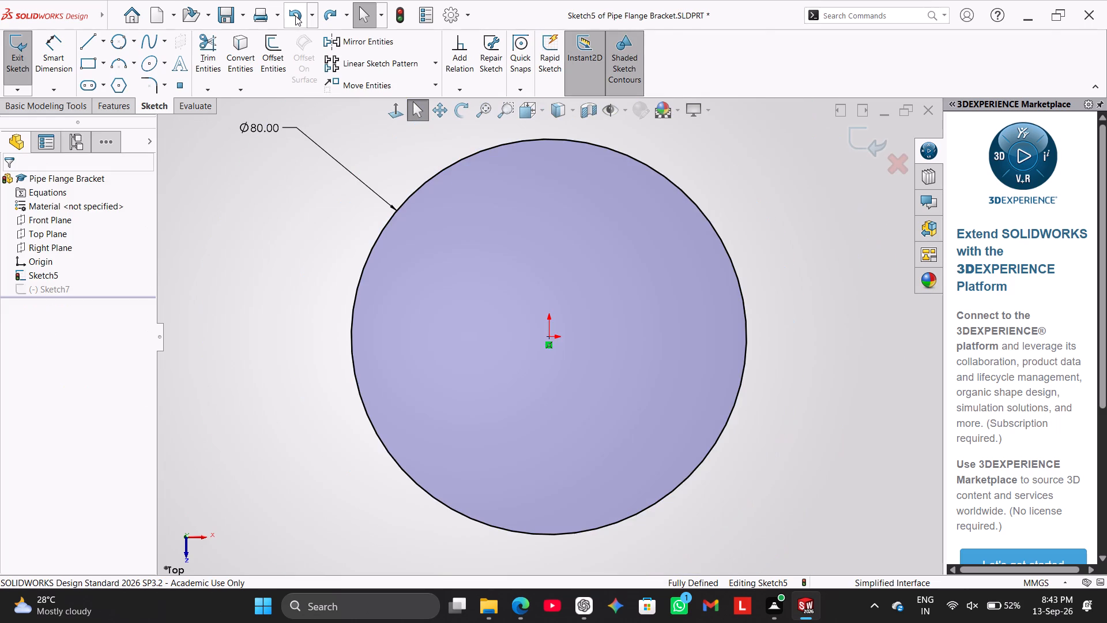
click(295, 16)
click(295, 16)
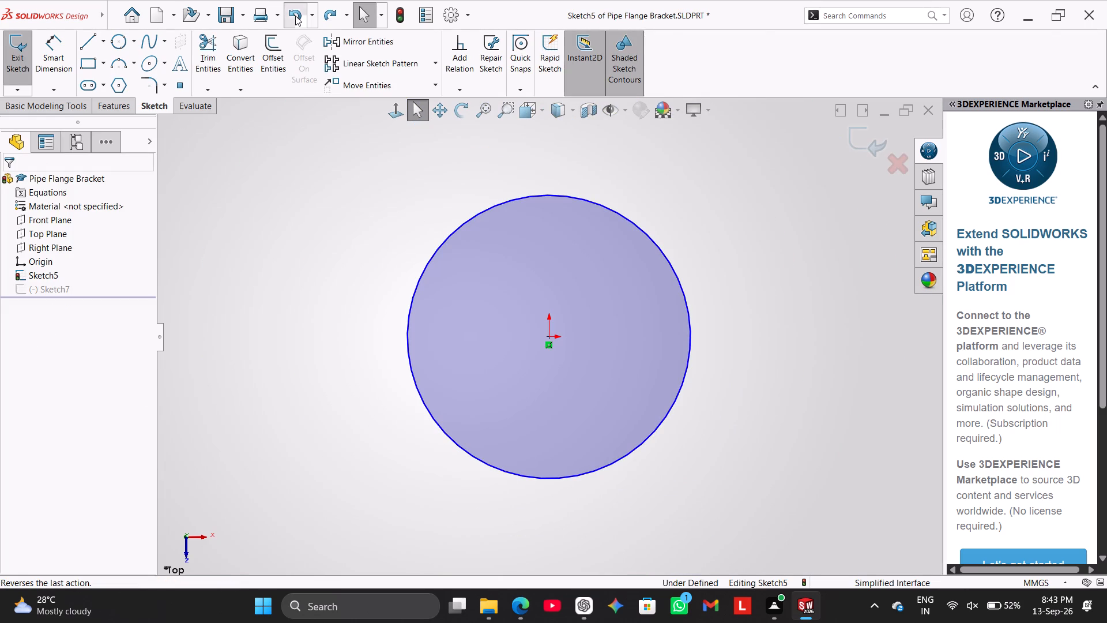
click(295, 16)
double_click(295, 16)
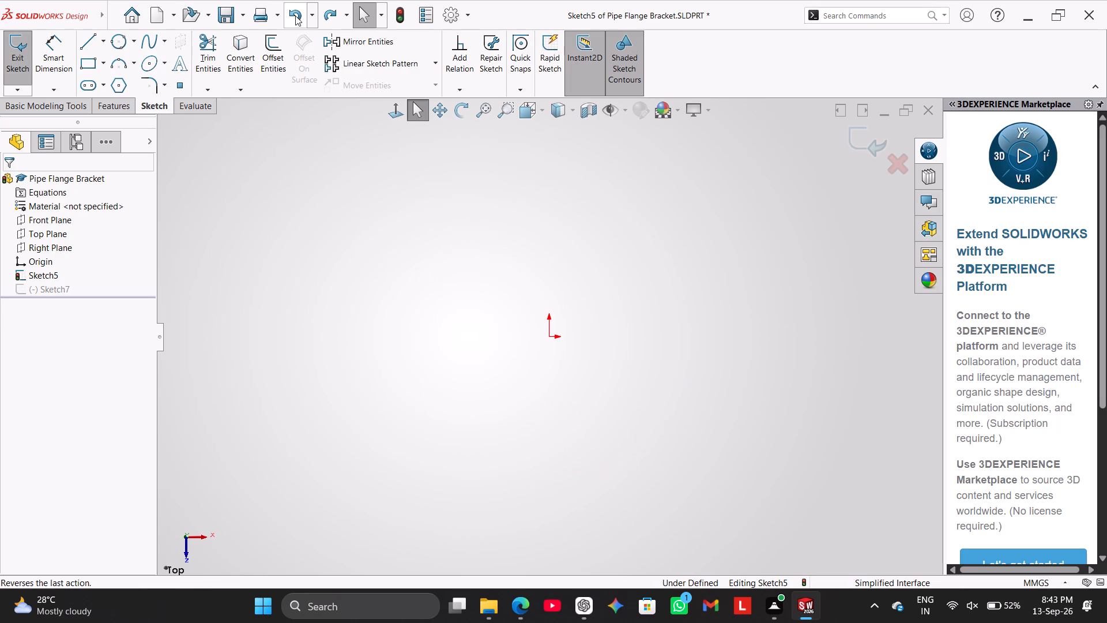
double_click(295, 16)
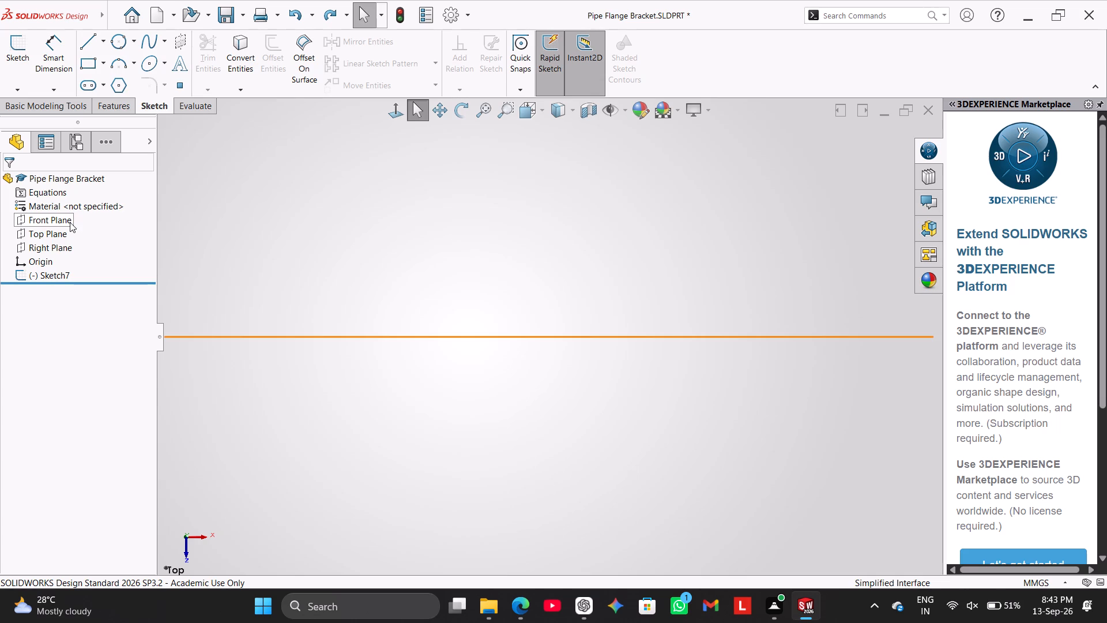
Open a new sketch on the Front Plane.
click(70, 222)
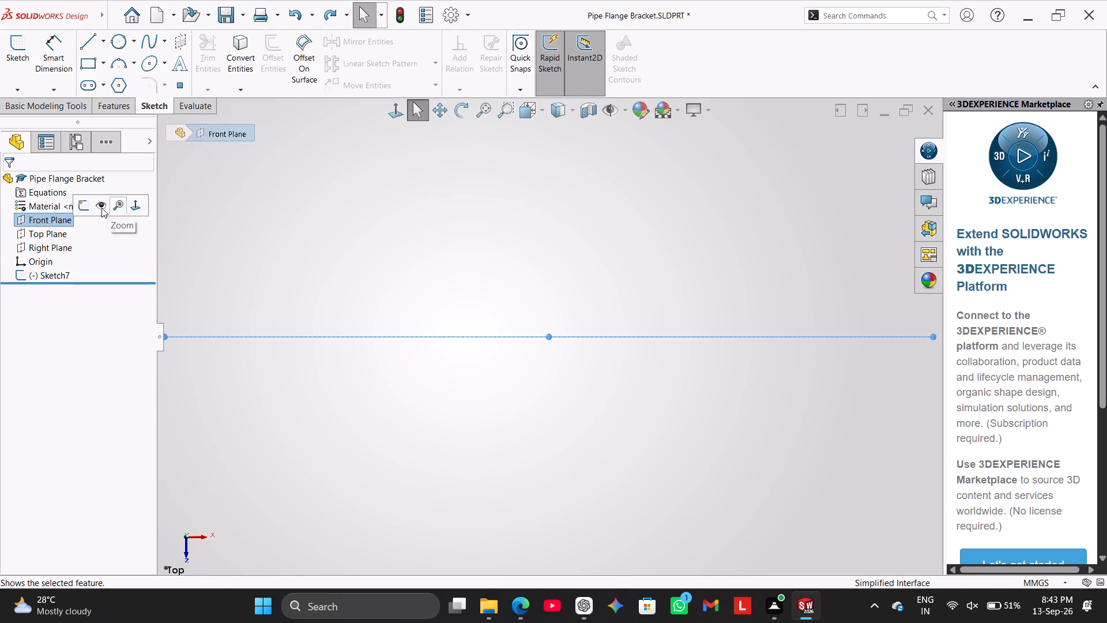
click(89, 202)
click(424, 312)
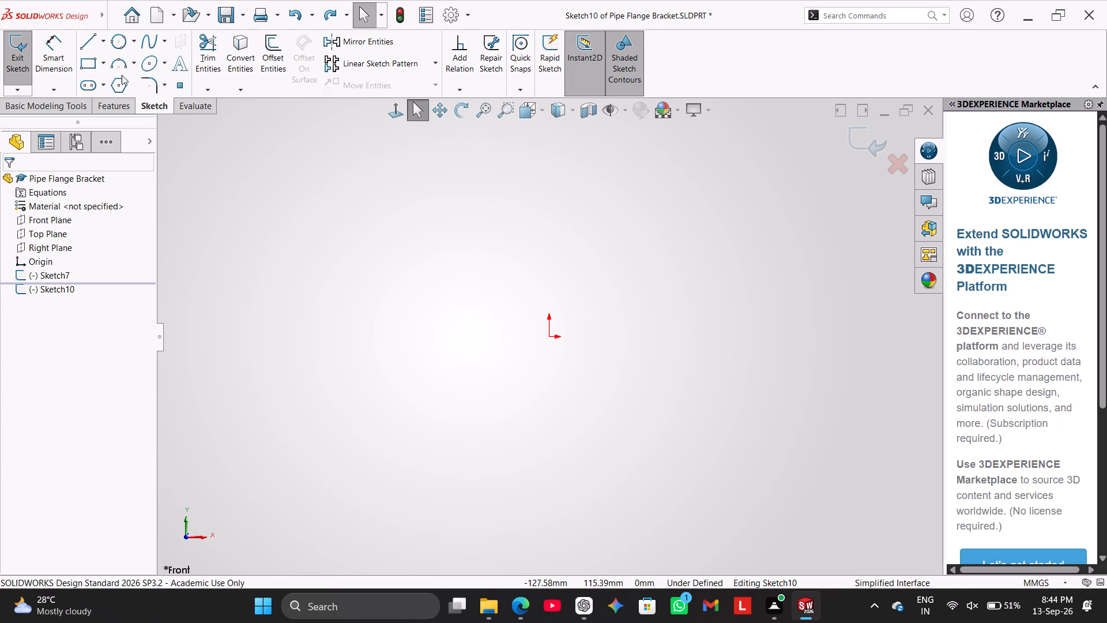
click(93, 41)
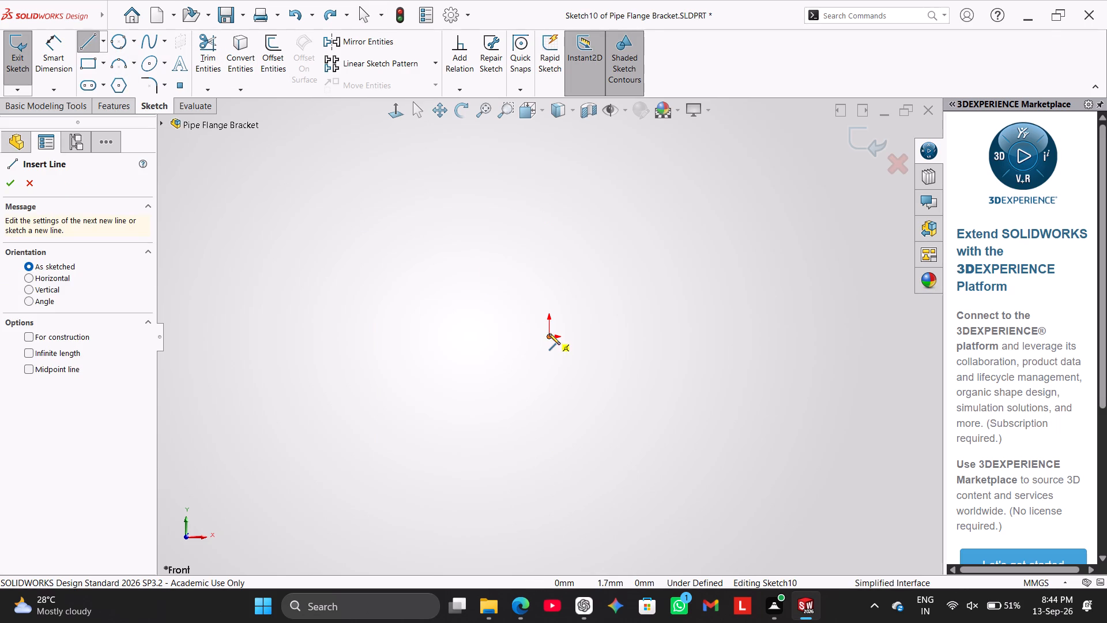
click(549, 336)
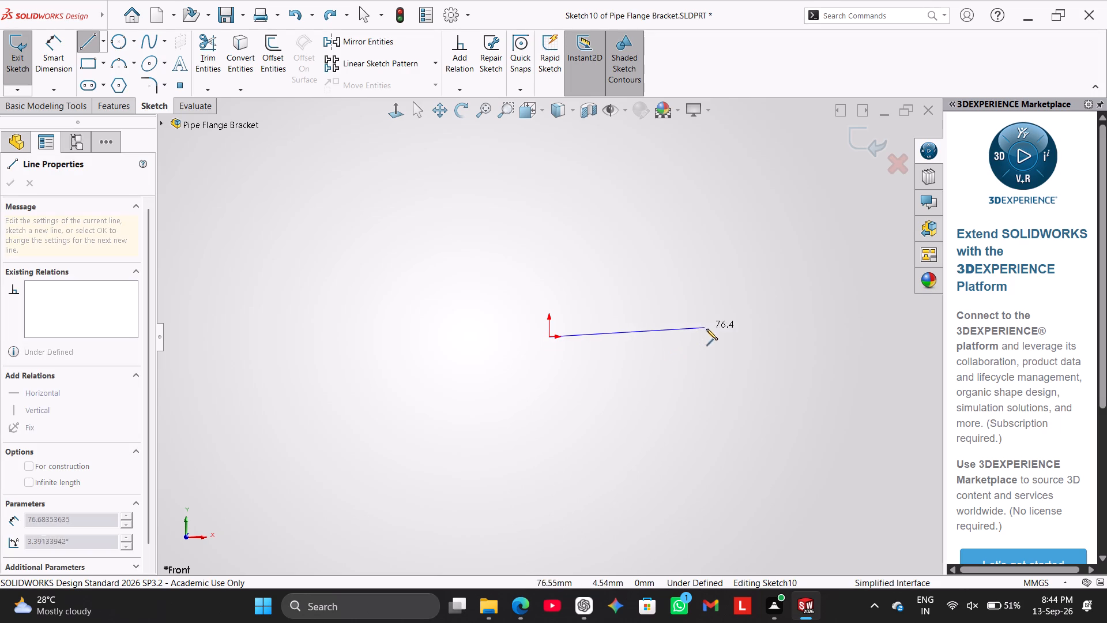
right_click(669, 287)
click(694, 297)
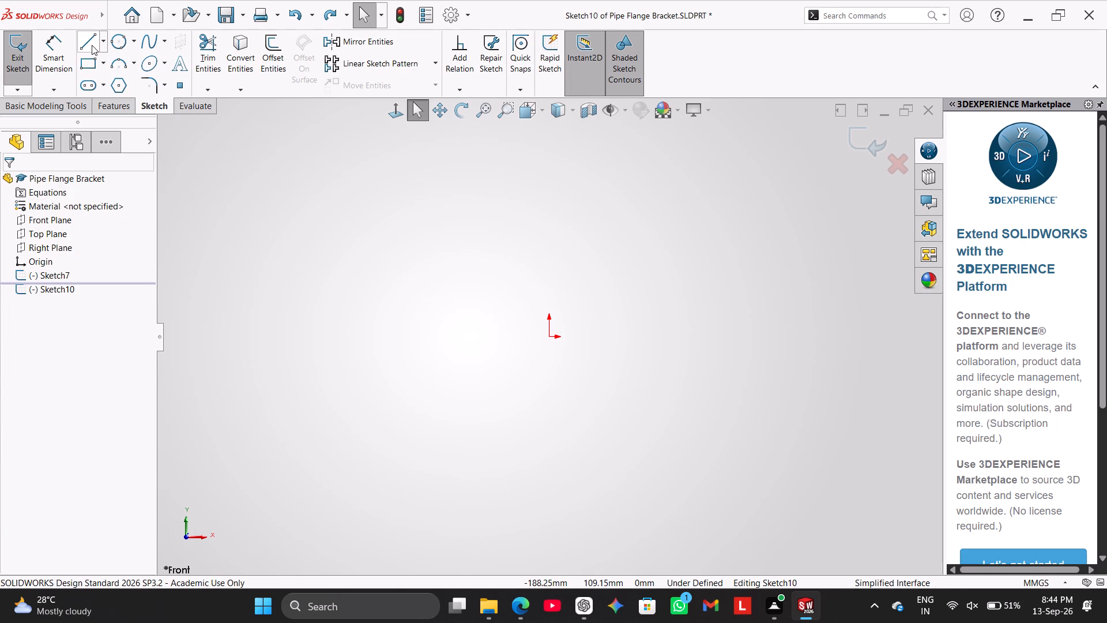
Sketch a closed L-shaped line profile level with the origin, base about 71 mm long, height about 71 mm, top about 23 mm wide.
click(92, 44)
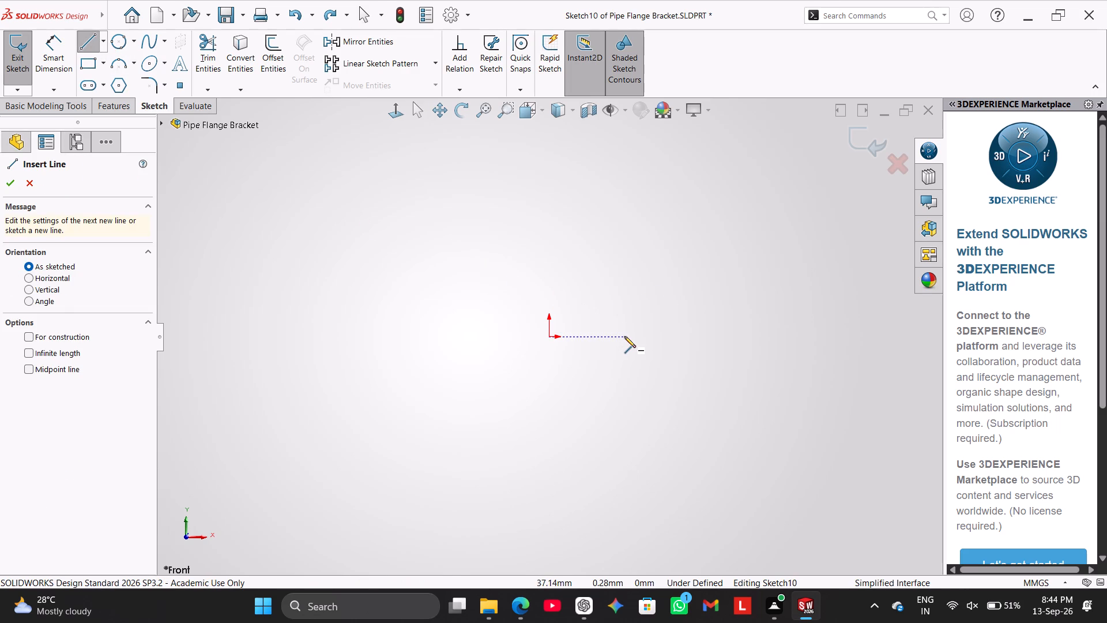
click(626, 336)
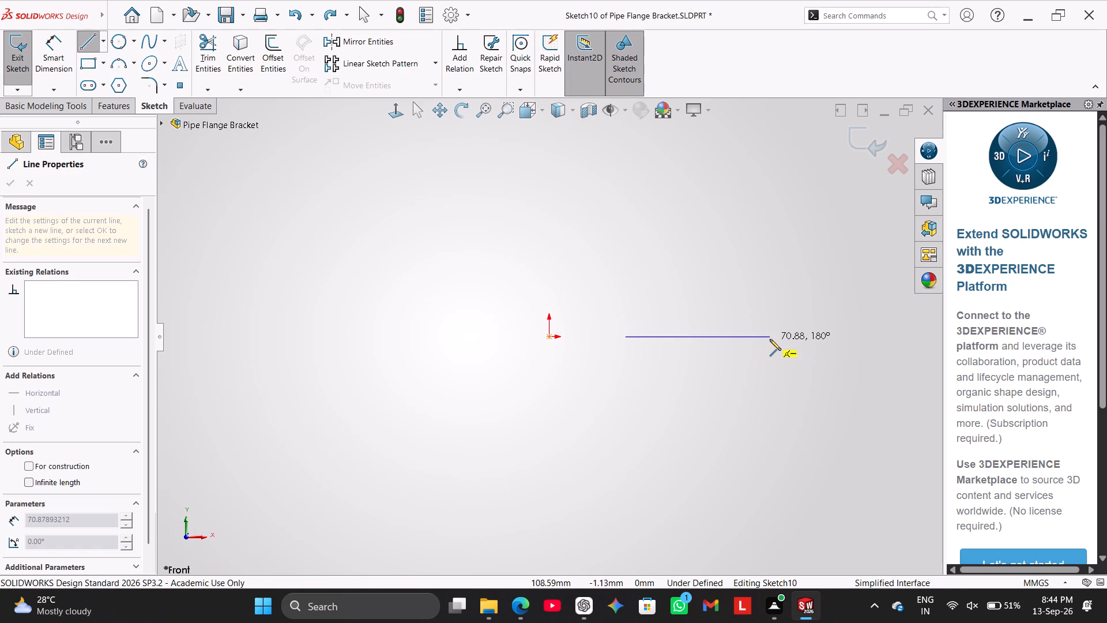
click(770, 339)
click(767, 305)
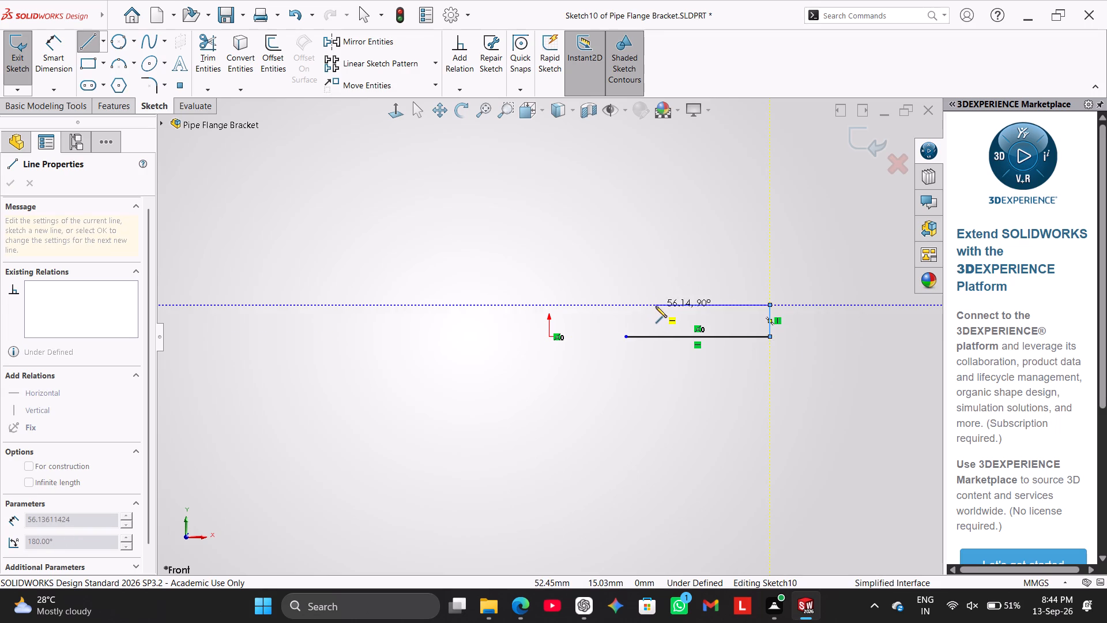
click(656, 306)
click(658, 192)
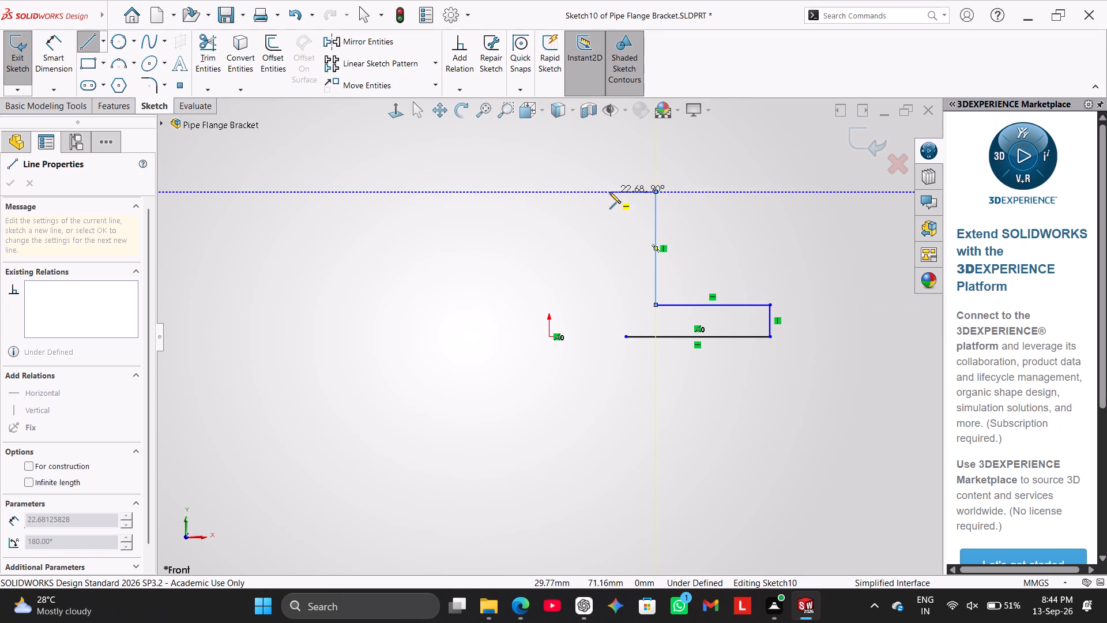
click(609, 192)
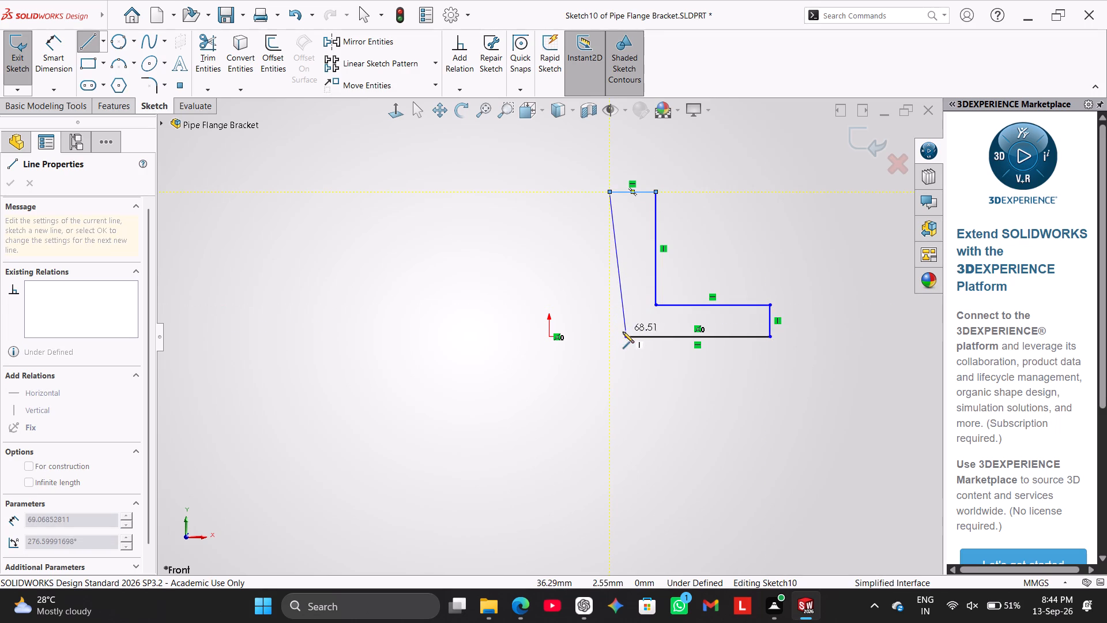
click(624, 334)
right_click(581, 271)
click(598, 283)
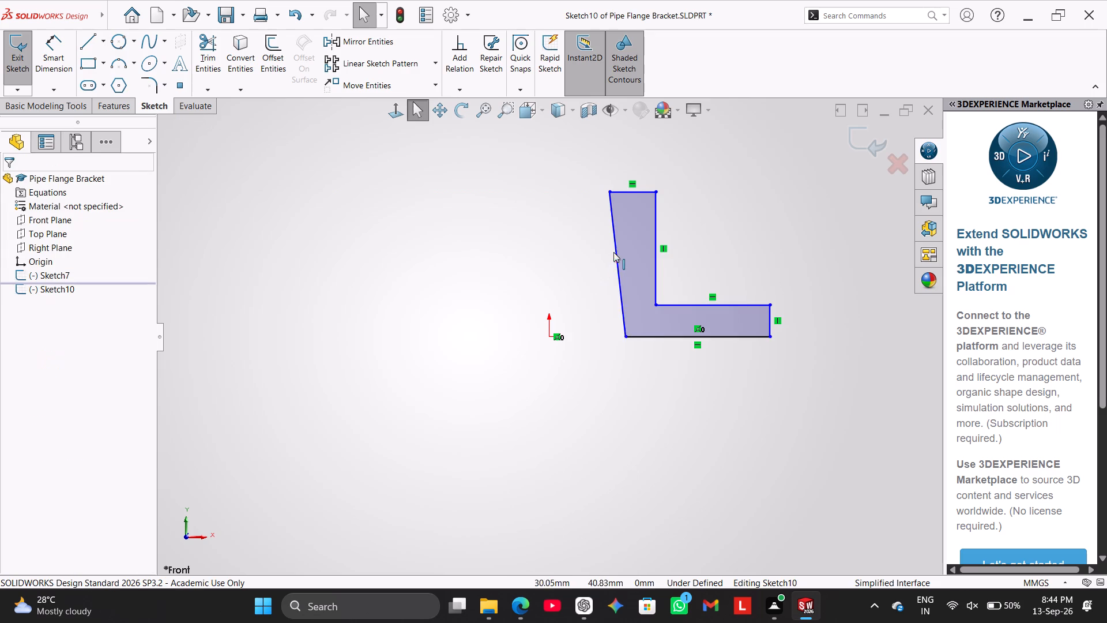
Make the slanted inner edge of the L-profile vertical.
click(615, 252)
click(664, 201)
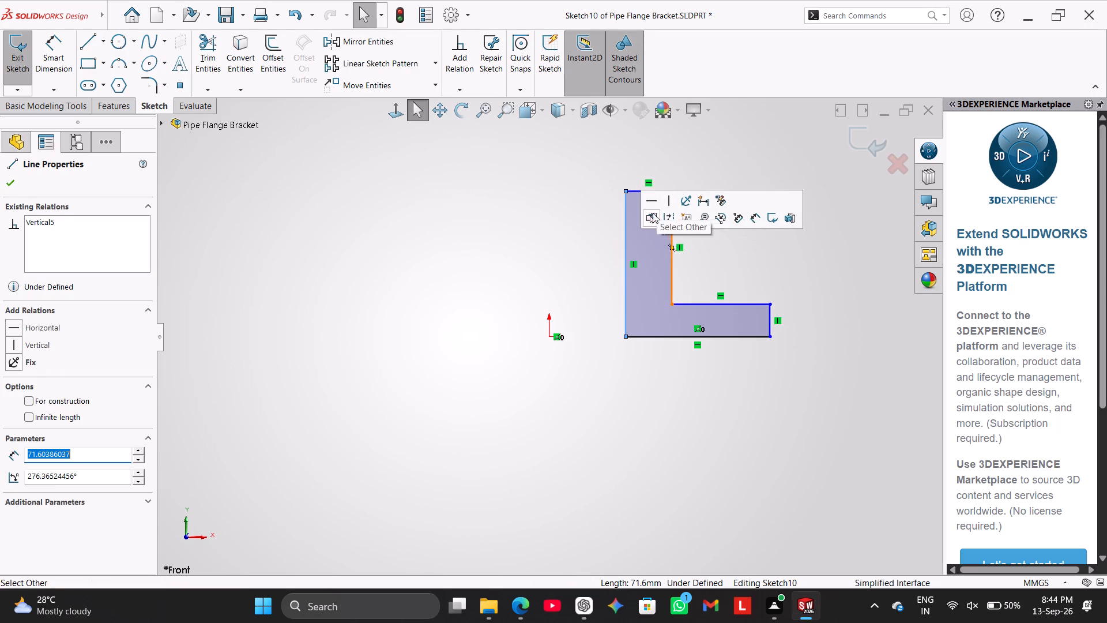
click(581, 257)
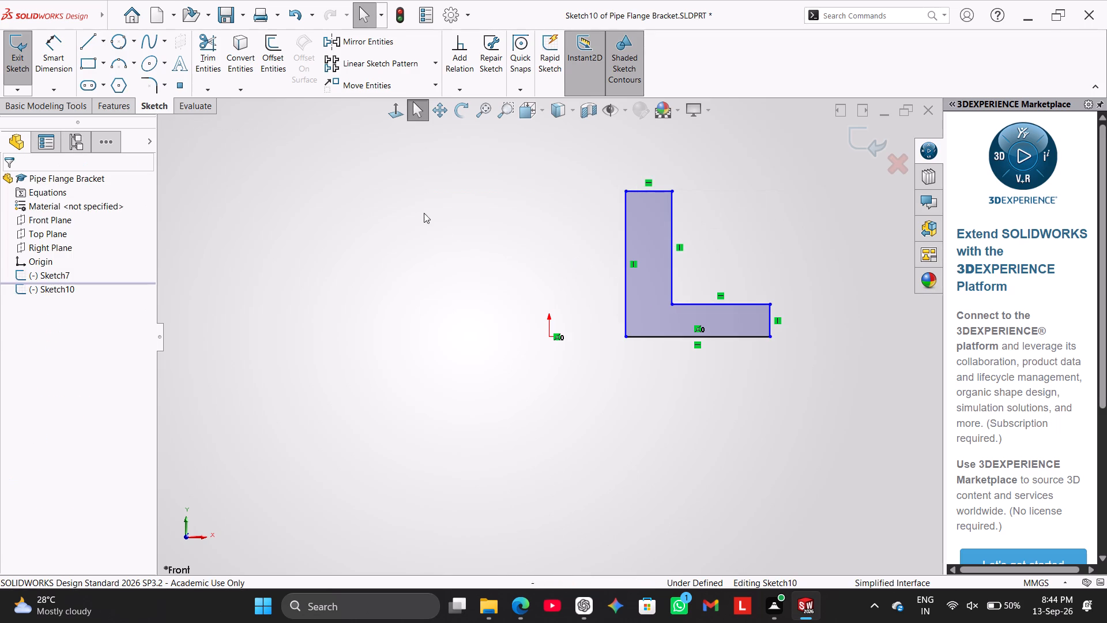
Draw a vertical centerline upward from the origin, ending slightly above the top of the L-profile.
click(103, 40)
click(113, 72)
click(549, 335)
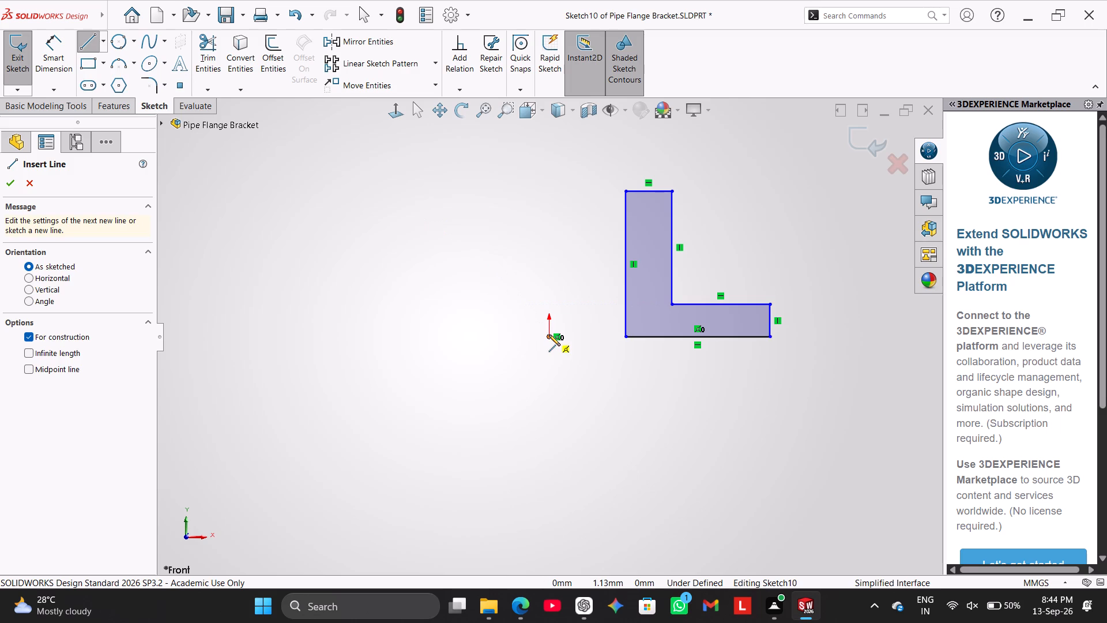
click(547, 168)
right_click(556, 171)
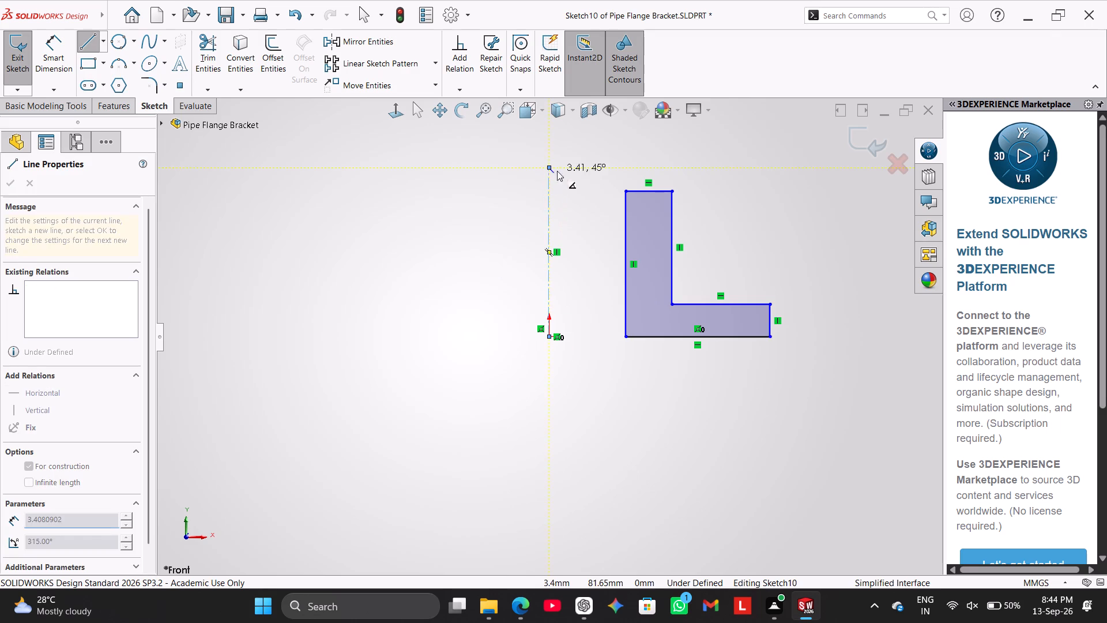
click(571, 181)
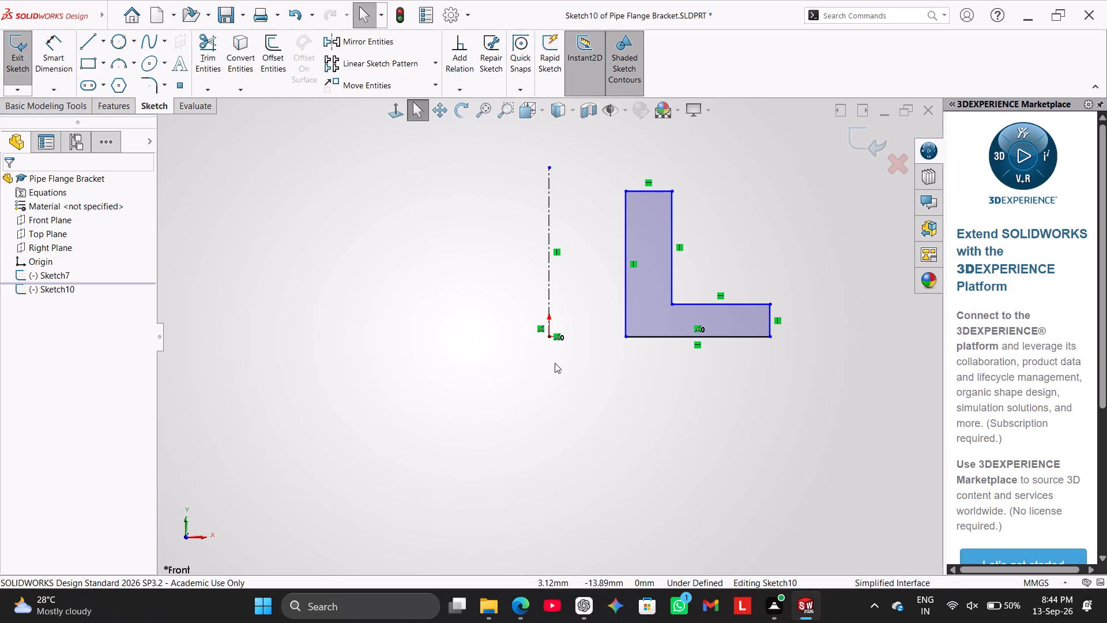
click(579, 384)
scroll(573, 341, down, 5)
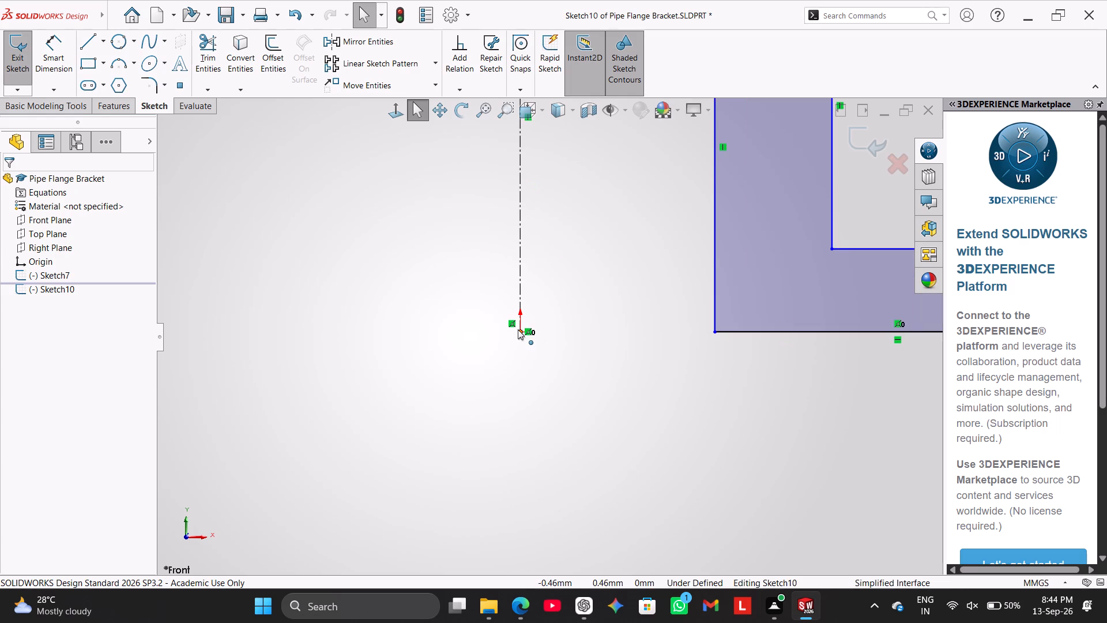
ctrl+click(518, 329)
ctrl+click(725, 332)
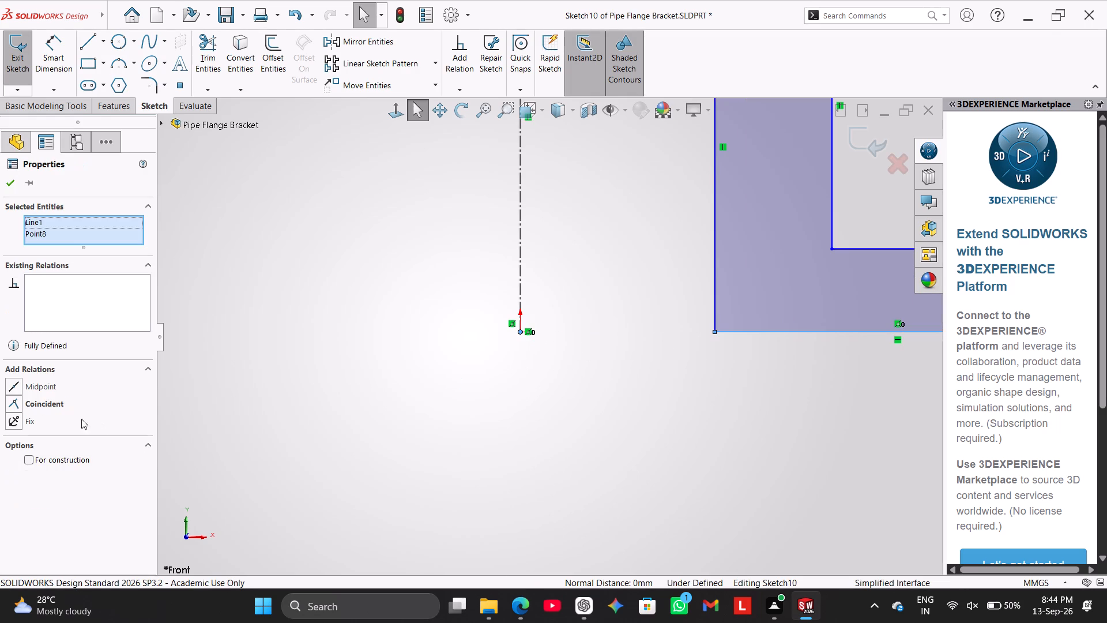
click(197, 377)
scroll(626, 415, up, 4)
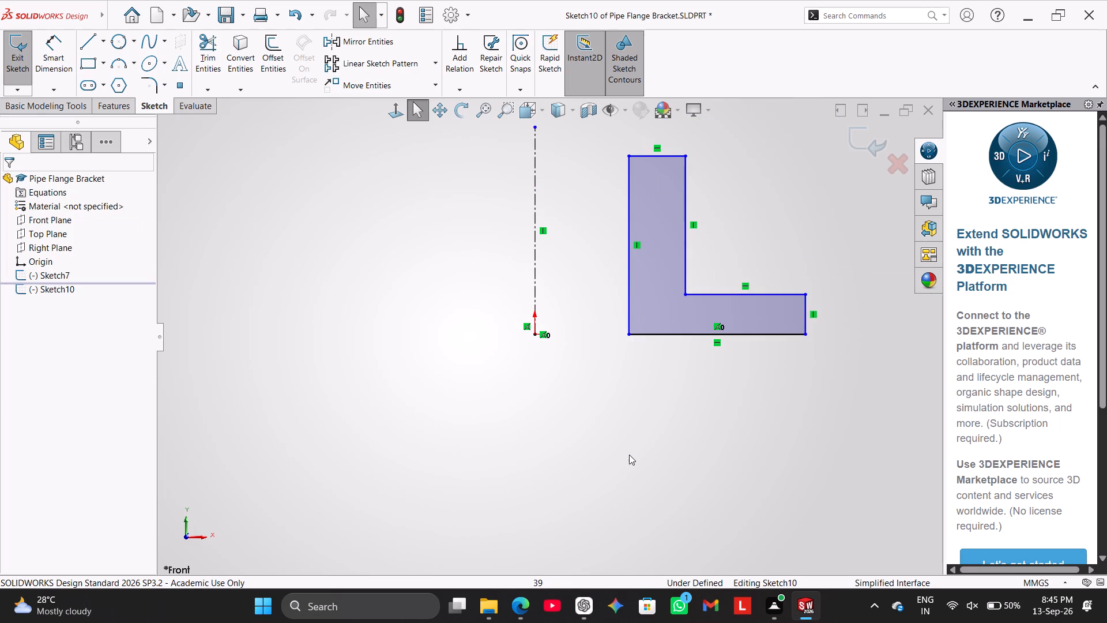
Dimension the L-profile's overall height between its bottom and top edges as 40 mm.
click(48, 47)
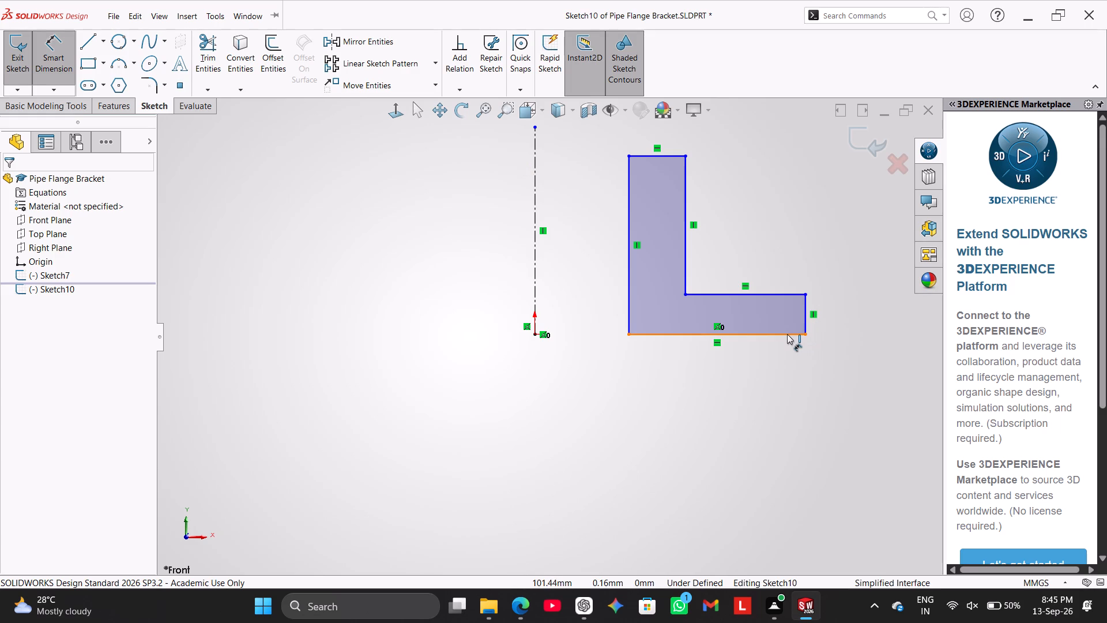
click(787, 334)
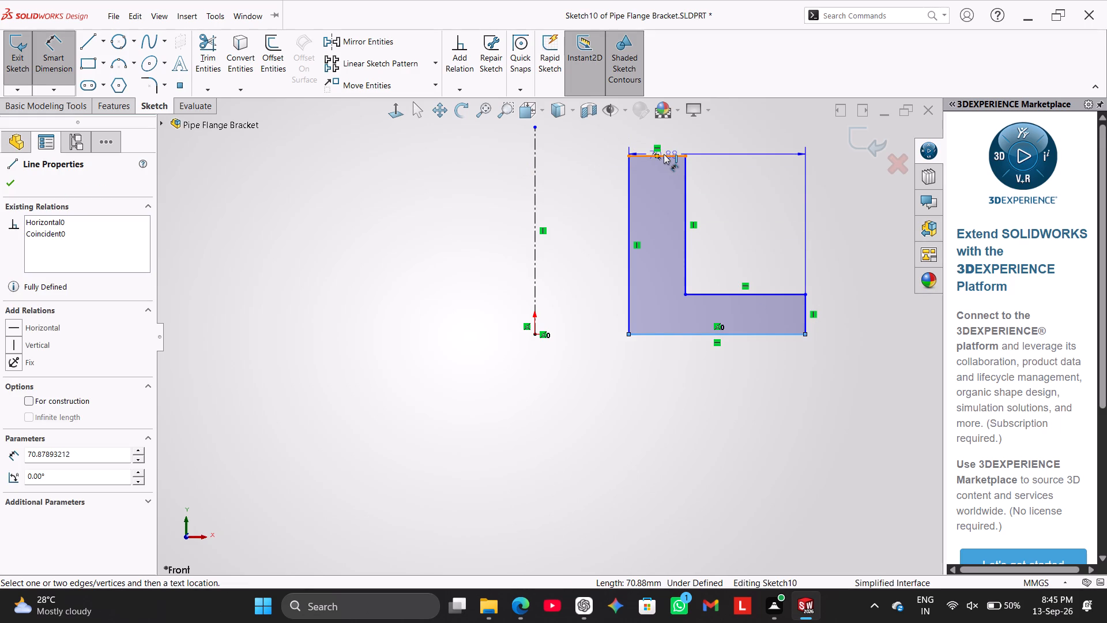
click(664, 154)
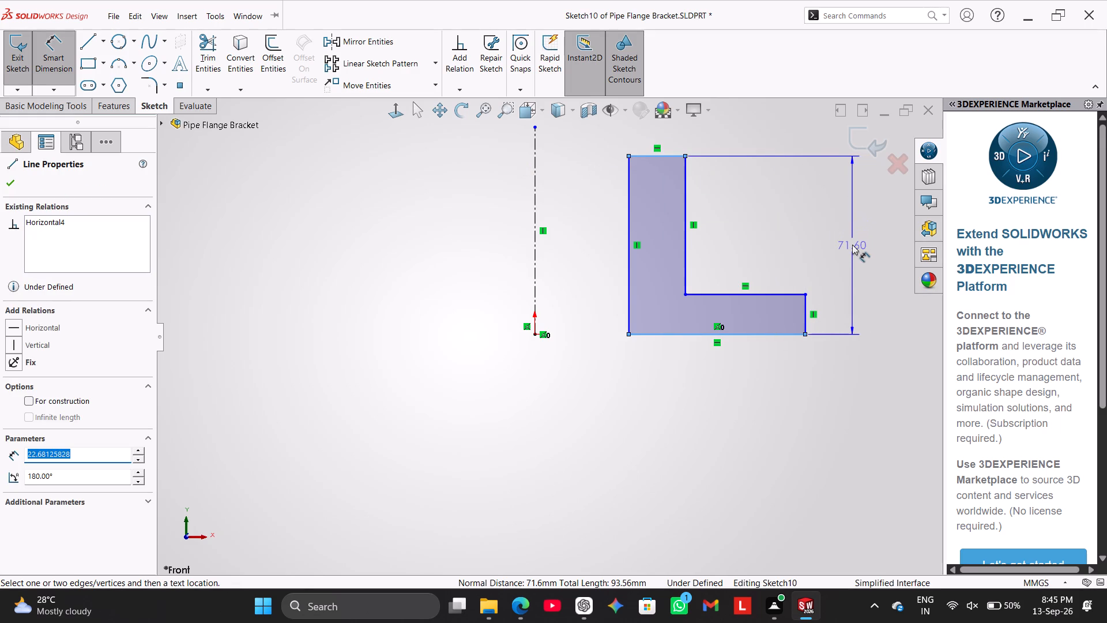
click(843, 241)
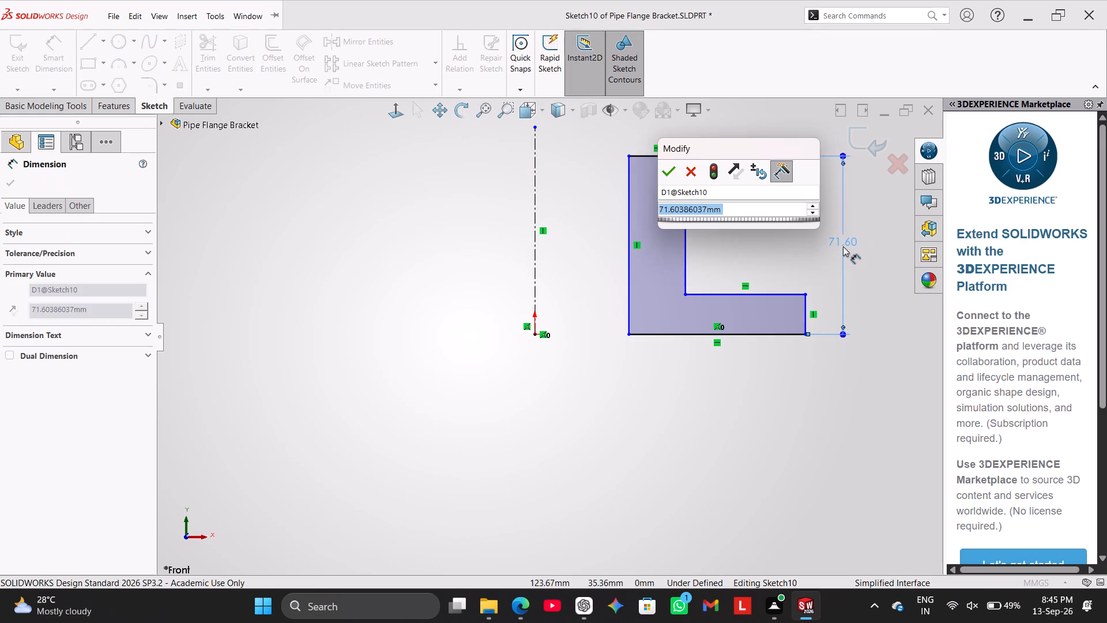
text(40)
key(Return)
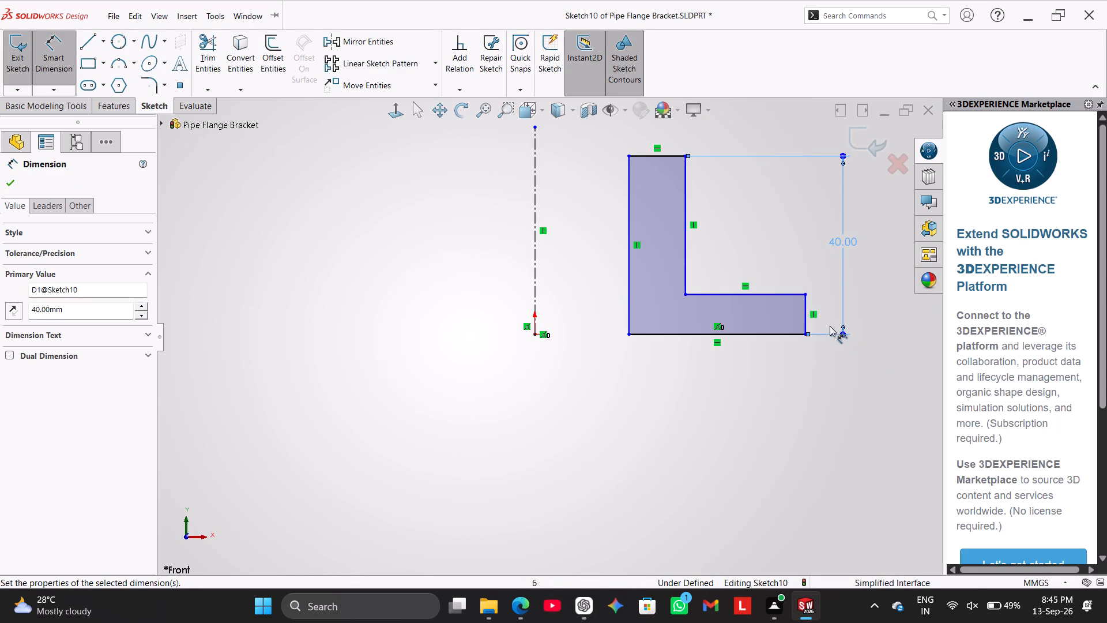
Dimension the short outer vertical edge of the L-profile's foot as 7 mm.
click(806, 306)
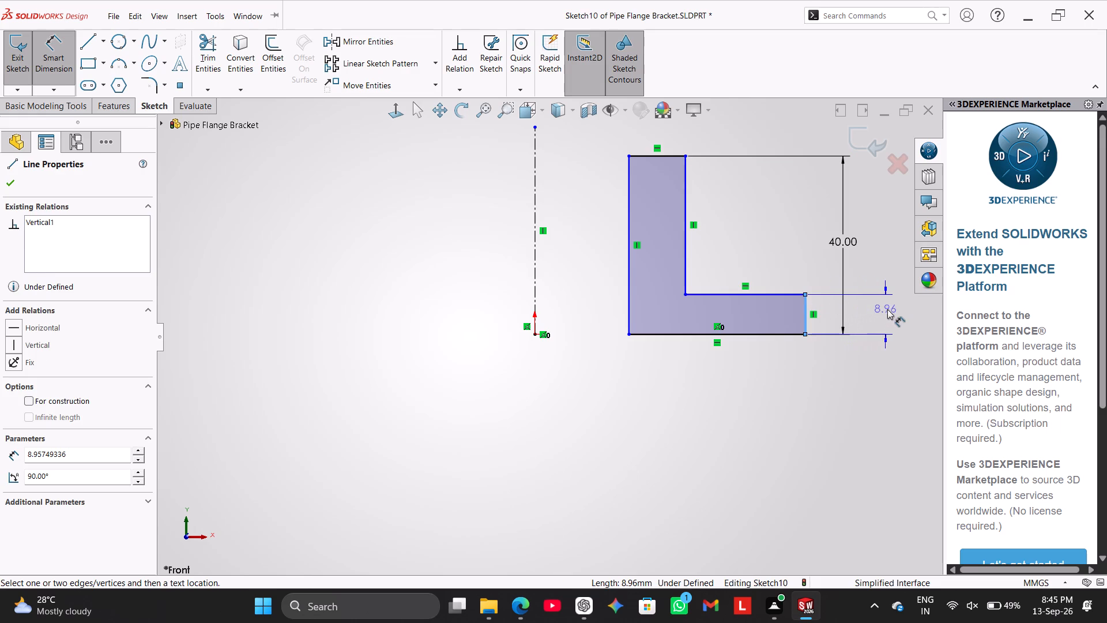
click(893, 310)
key(7)
key(Return)
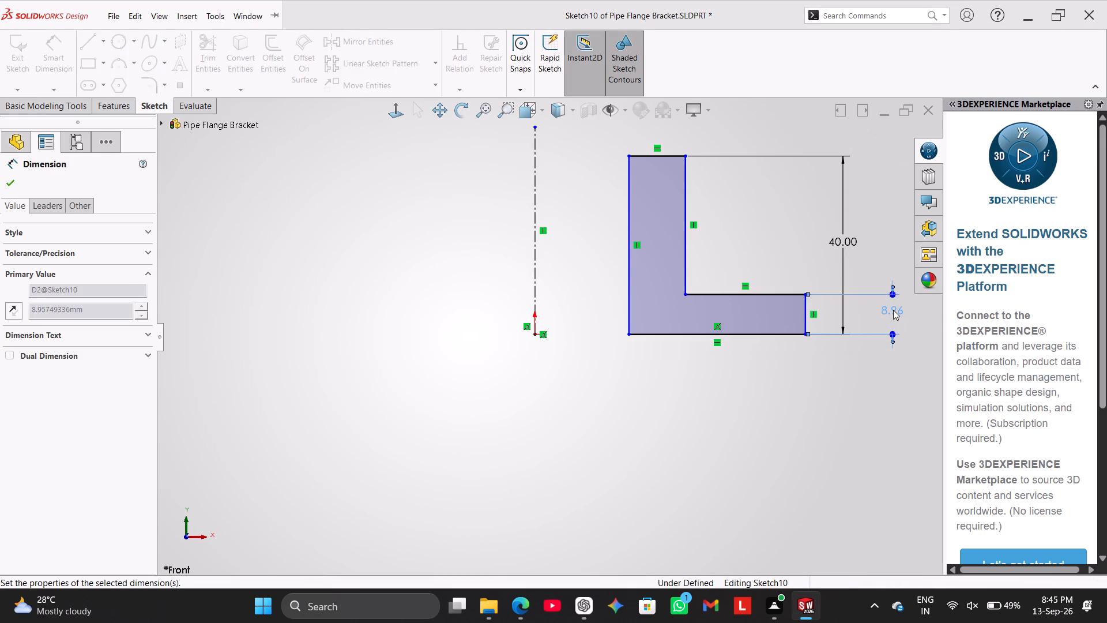
click(879, 395)
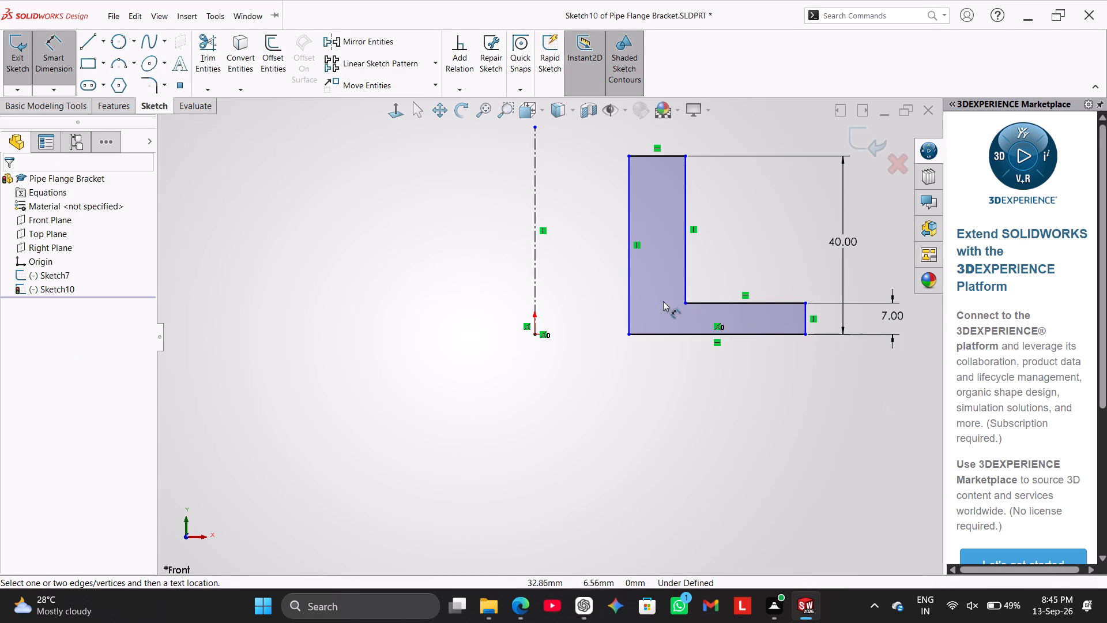
Dimension the horizontal distance from the vertical centerline to the L-profile's nearest vertical edge as 14 mm.
click(534, 255)
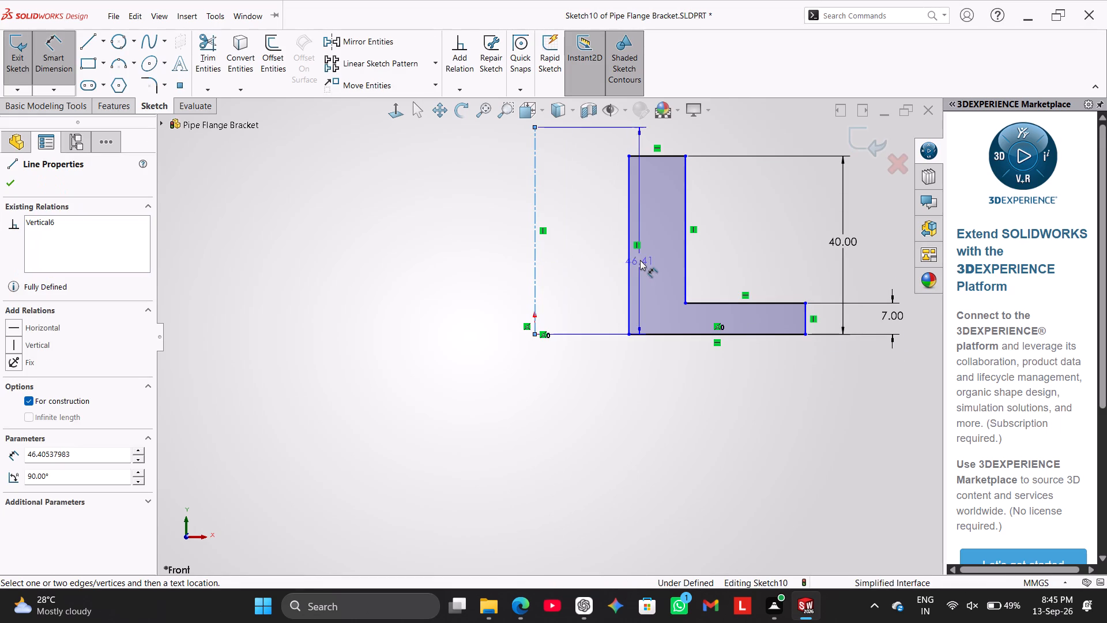
click(628, 256)
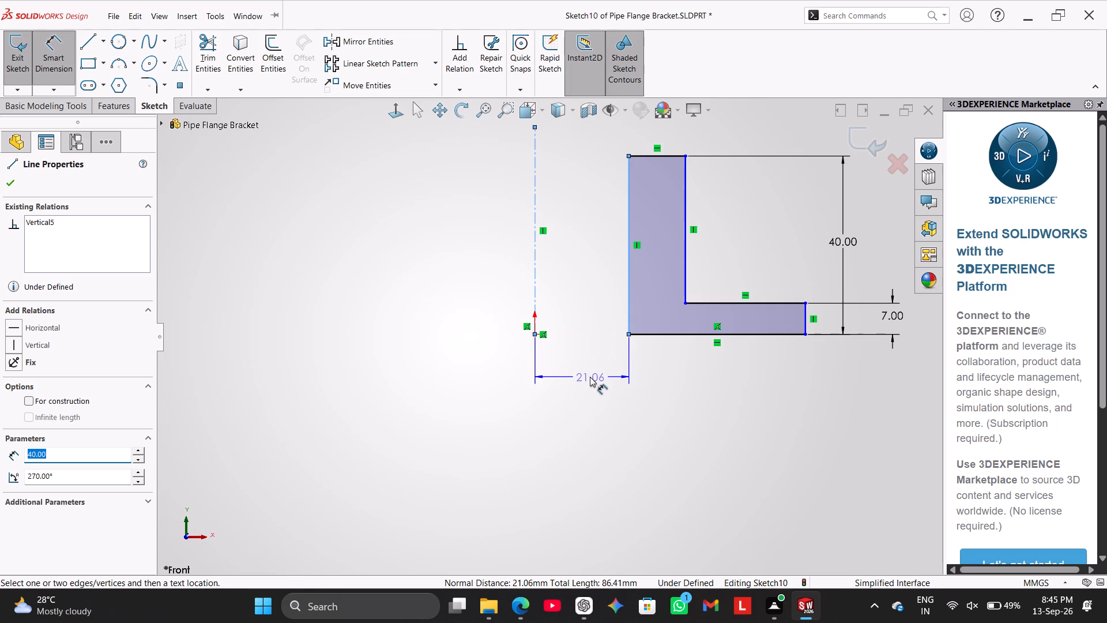
click(582, 377)
text(14)
key(Return)
click(647, 455)
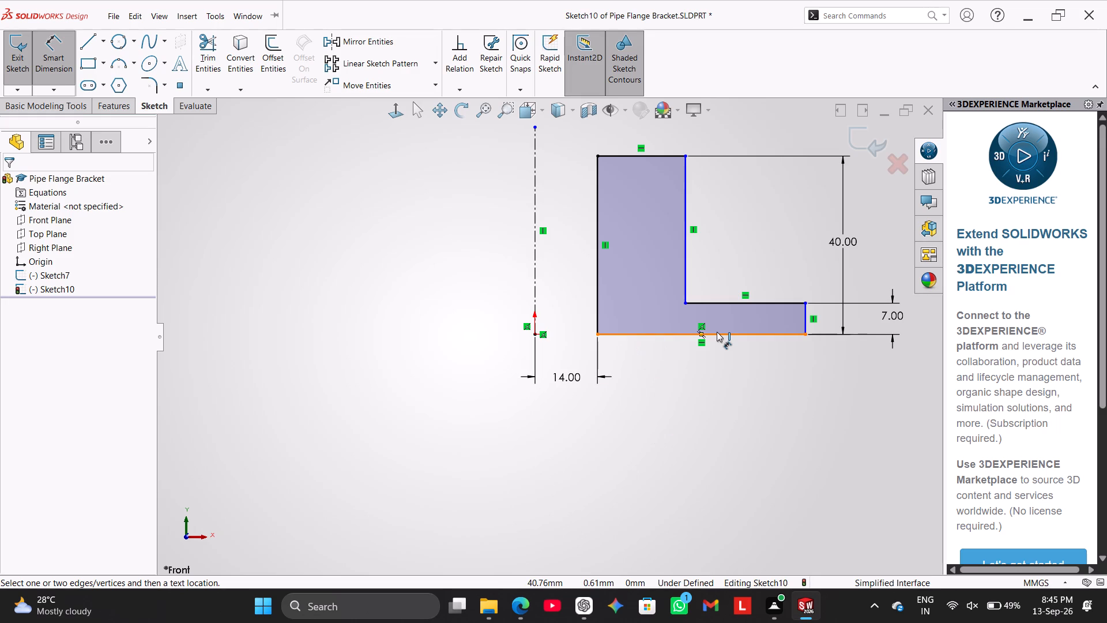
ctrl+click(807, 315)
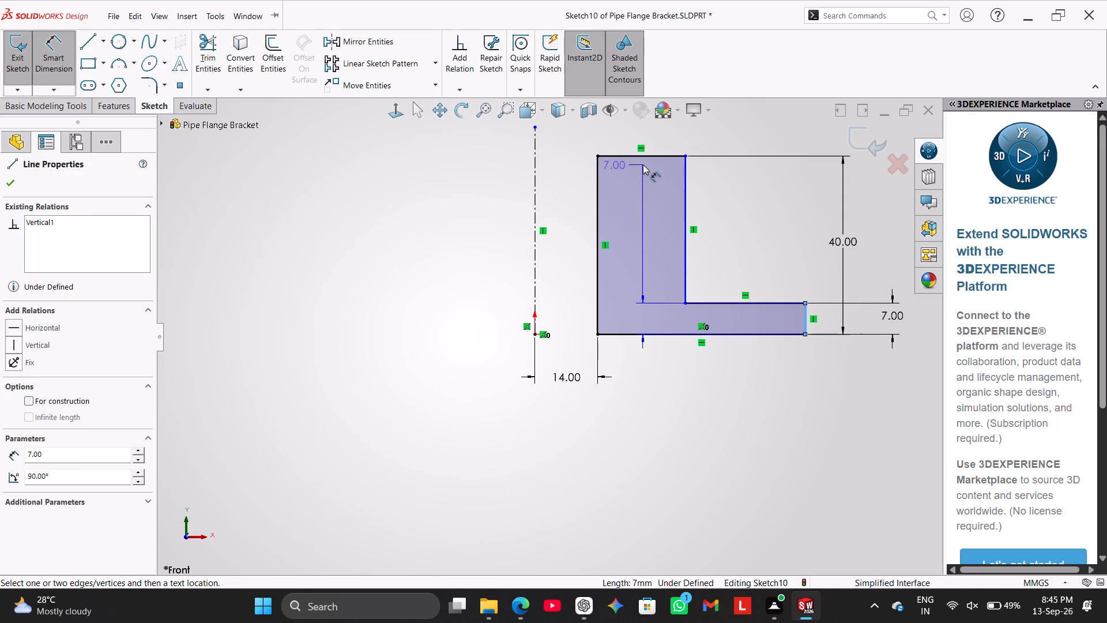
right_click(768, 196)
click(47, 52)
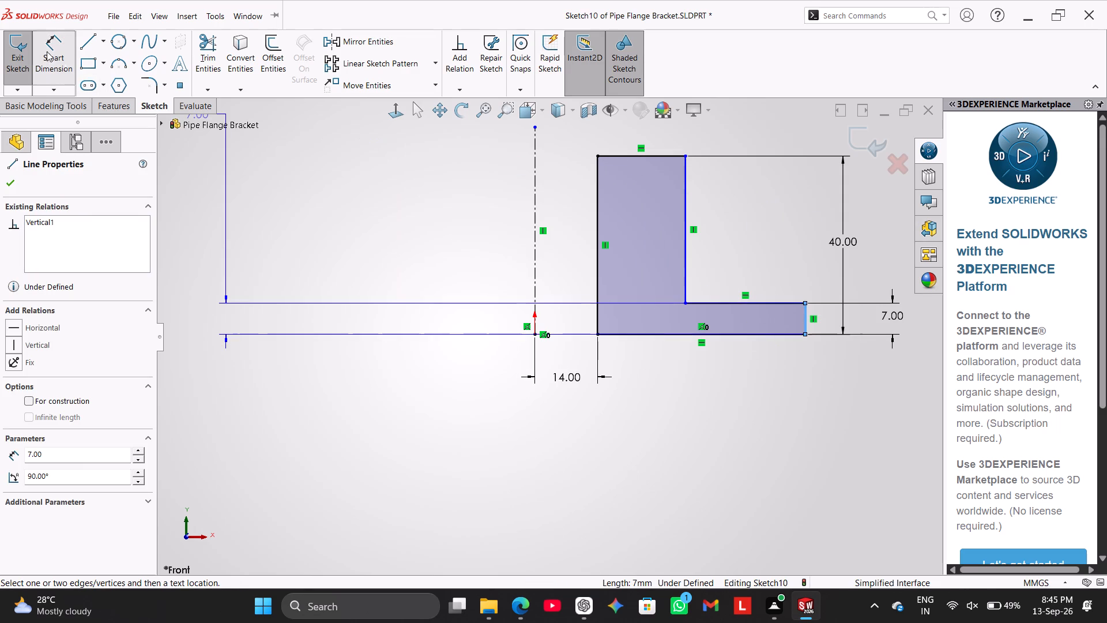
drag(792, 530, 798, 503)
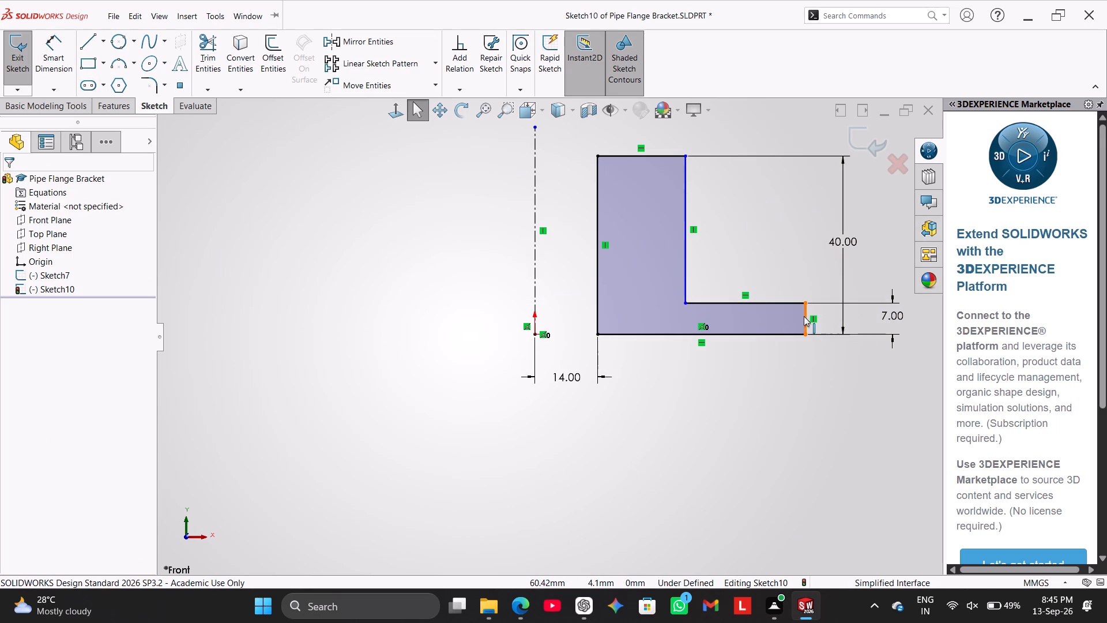
Add an Equal relation between the foot's short outer vertical edge and the L-profile's top edge.
ctrl+click(804, 315)
ctrl+click(662, 156)
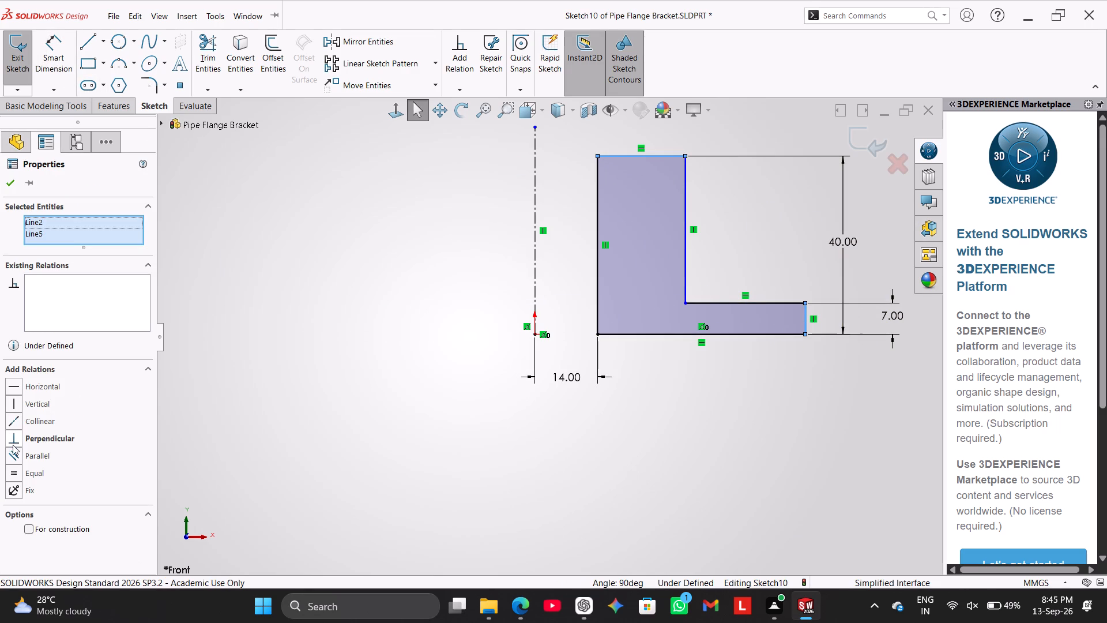
click(28, 471)
click(314, 320)
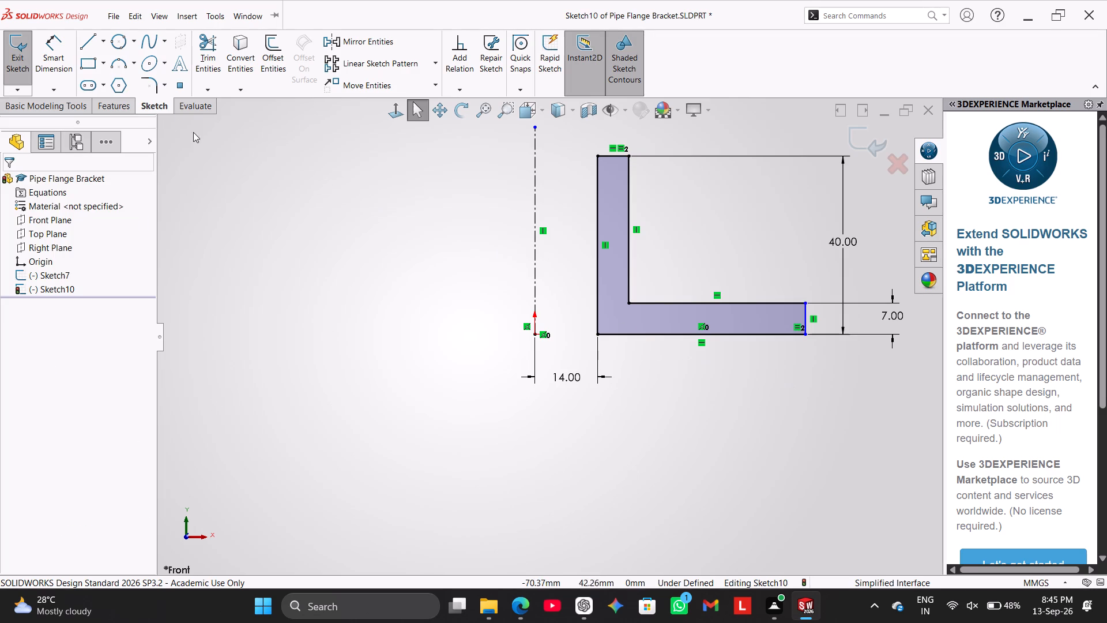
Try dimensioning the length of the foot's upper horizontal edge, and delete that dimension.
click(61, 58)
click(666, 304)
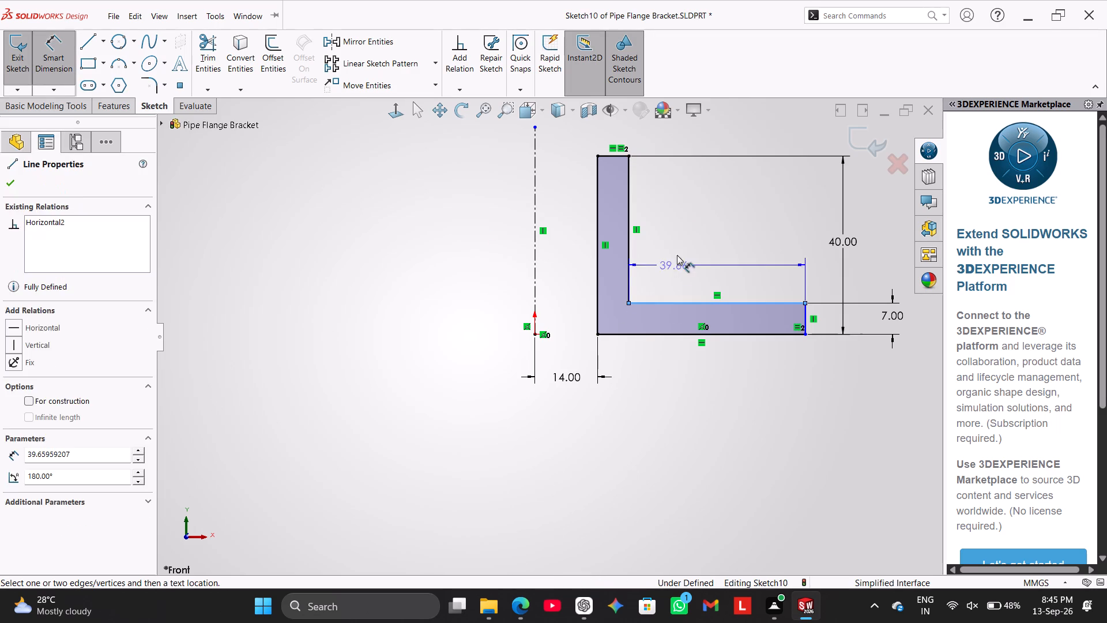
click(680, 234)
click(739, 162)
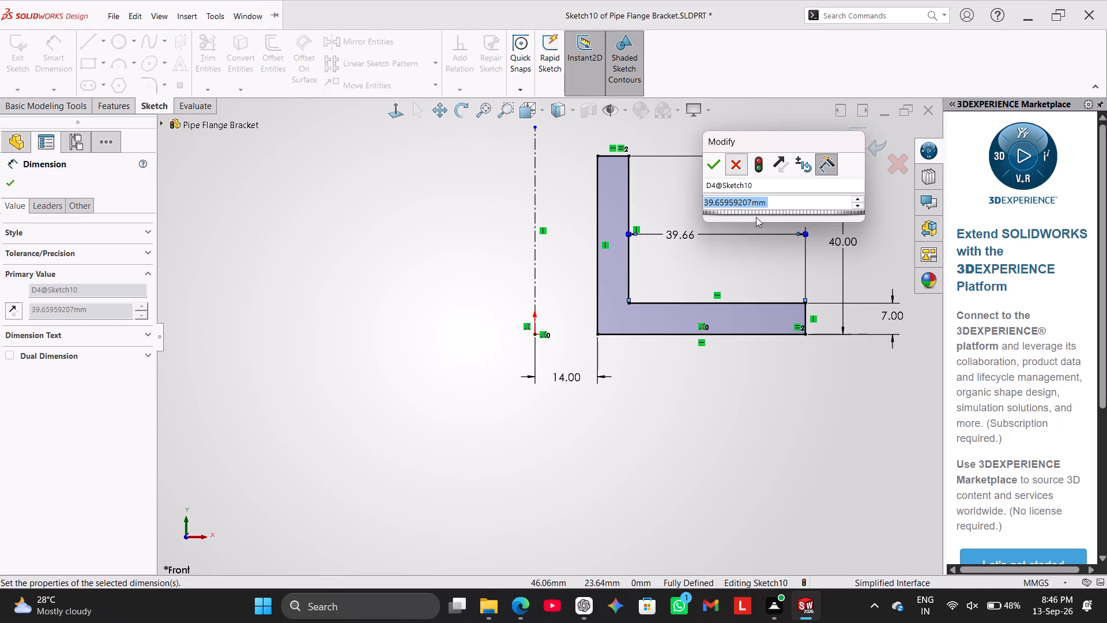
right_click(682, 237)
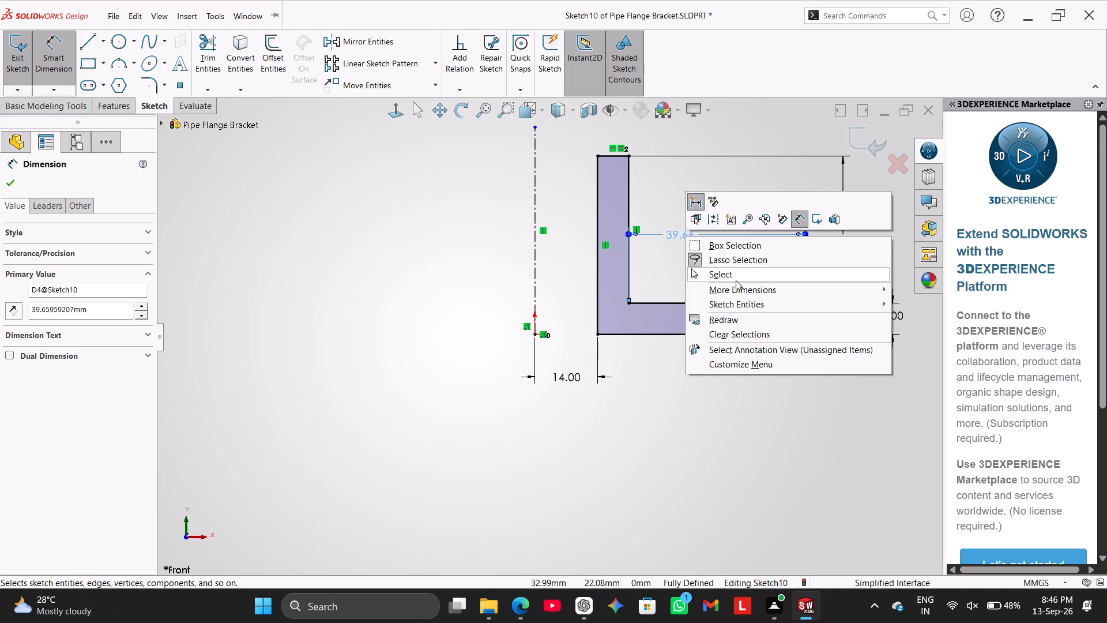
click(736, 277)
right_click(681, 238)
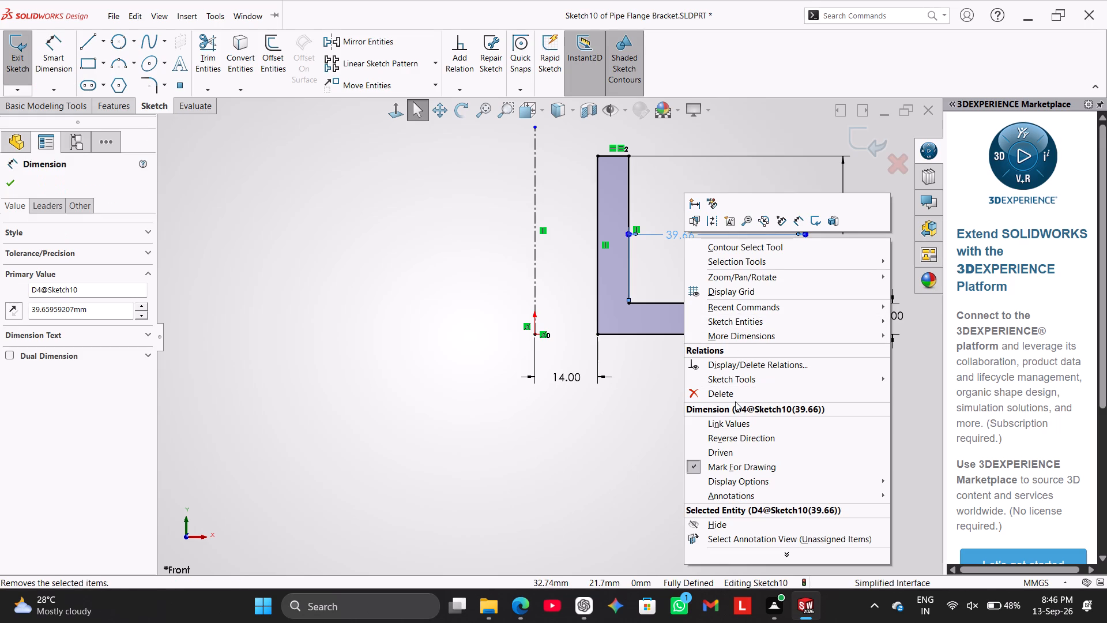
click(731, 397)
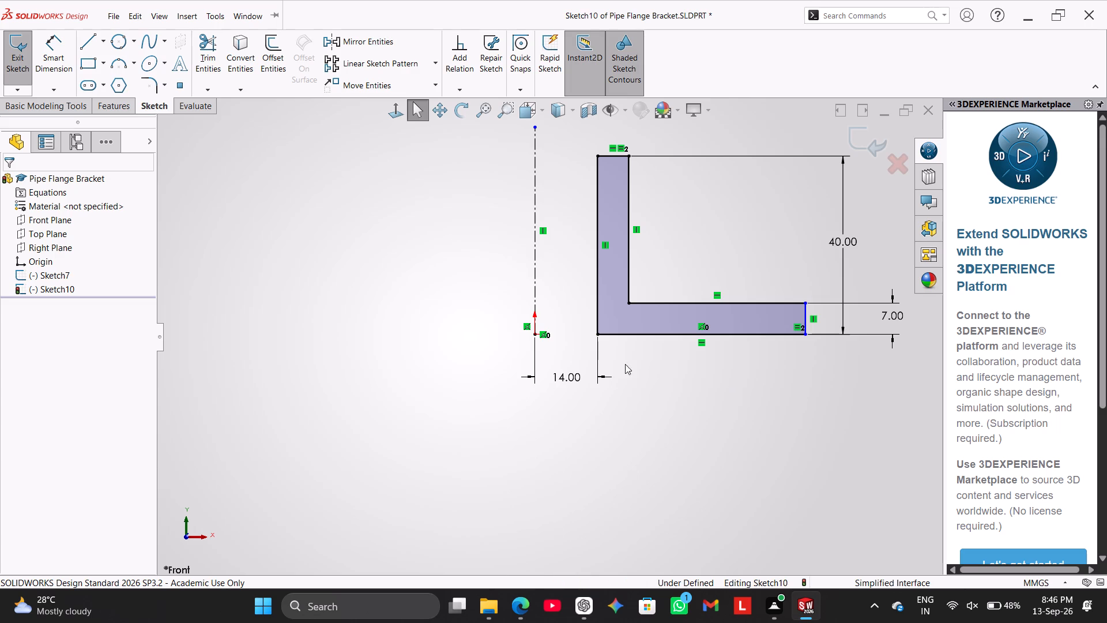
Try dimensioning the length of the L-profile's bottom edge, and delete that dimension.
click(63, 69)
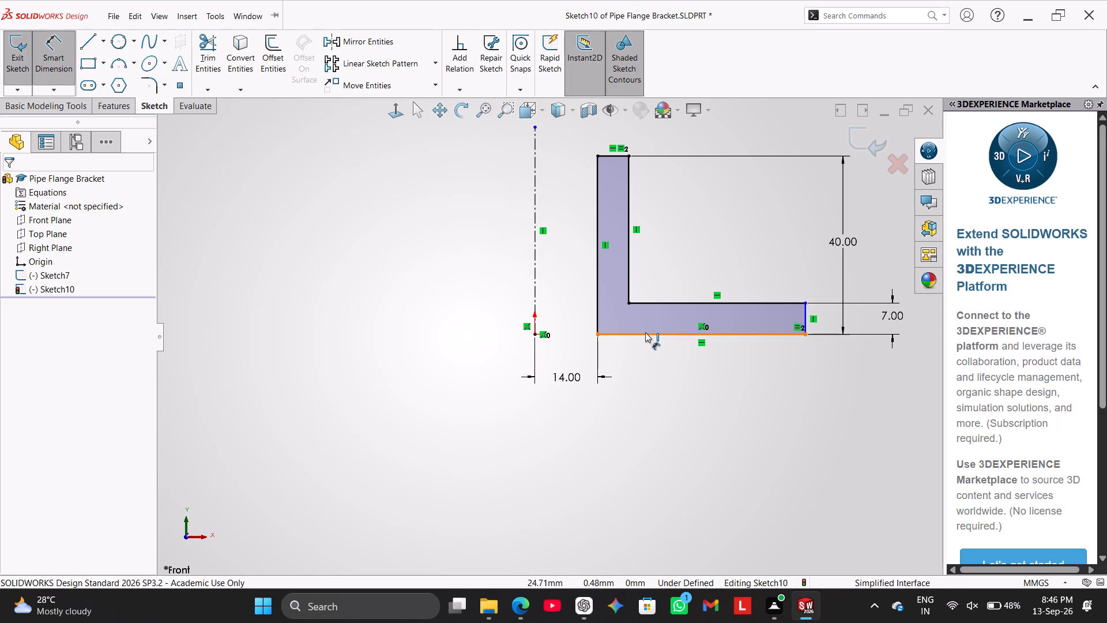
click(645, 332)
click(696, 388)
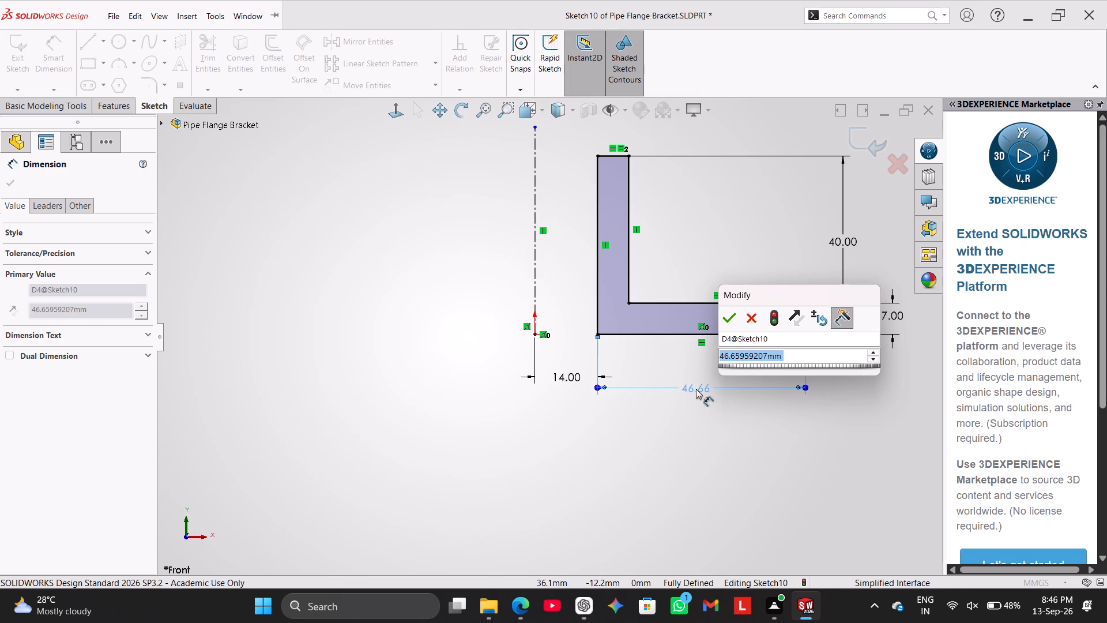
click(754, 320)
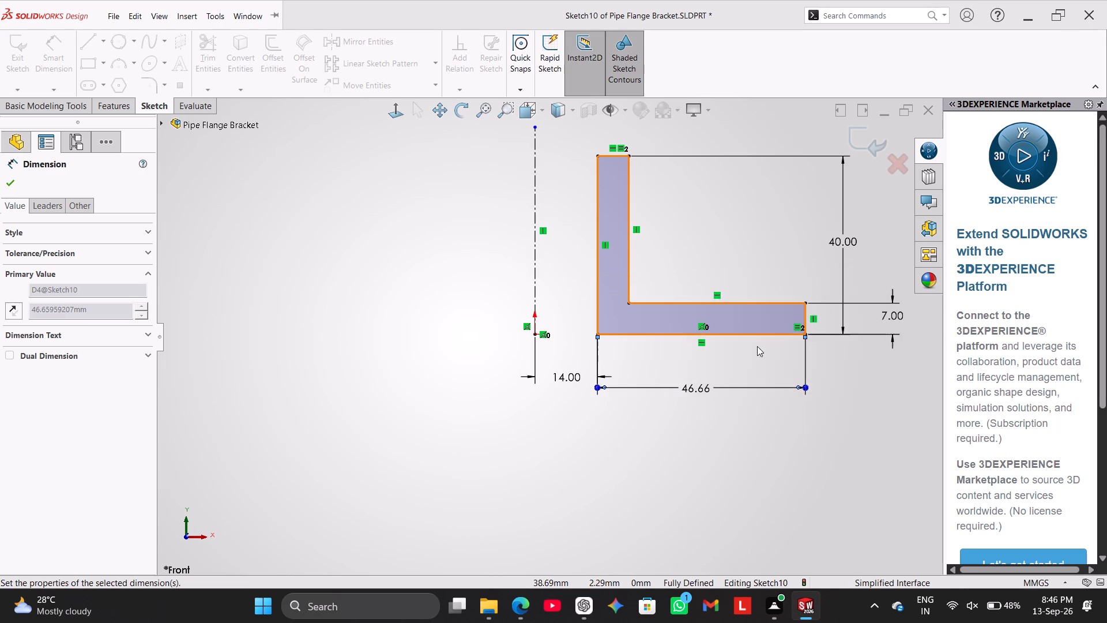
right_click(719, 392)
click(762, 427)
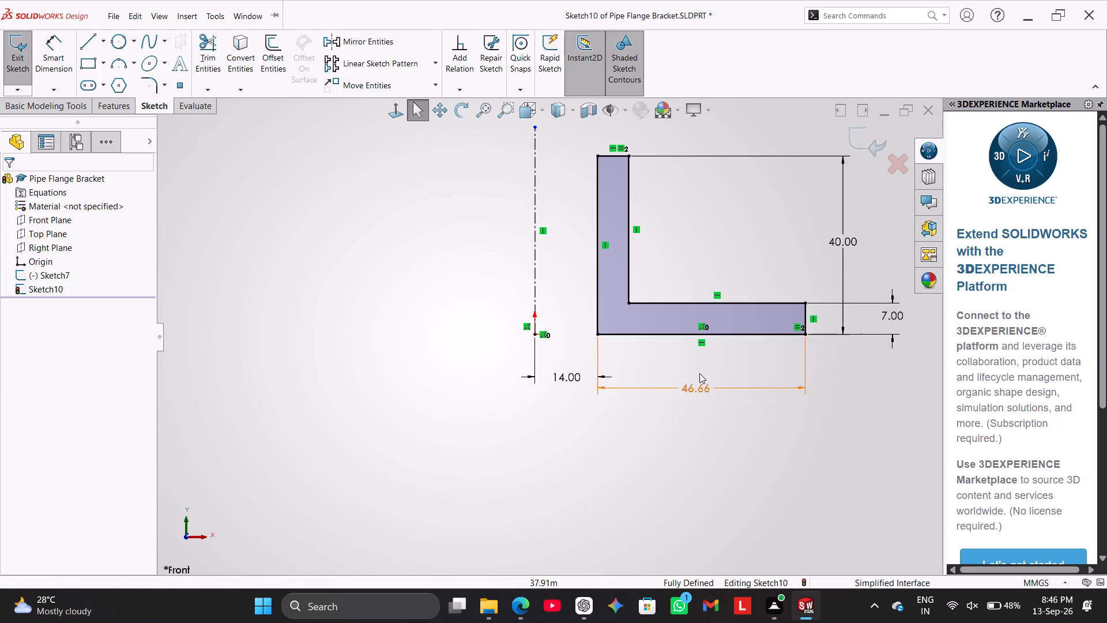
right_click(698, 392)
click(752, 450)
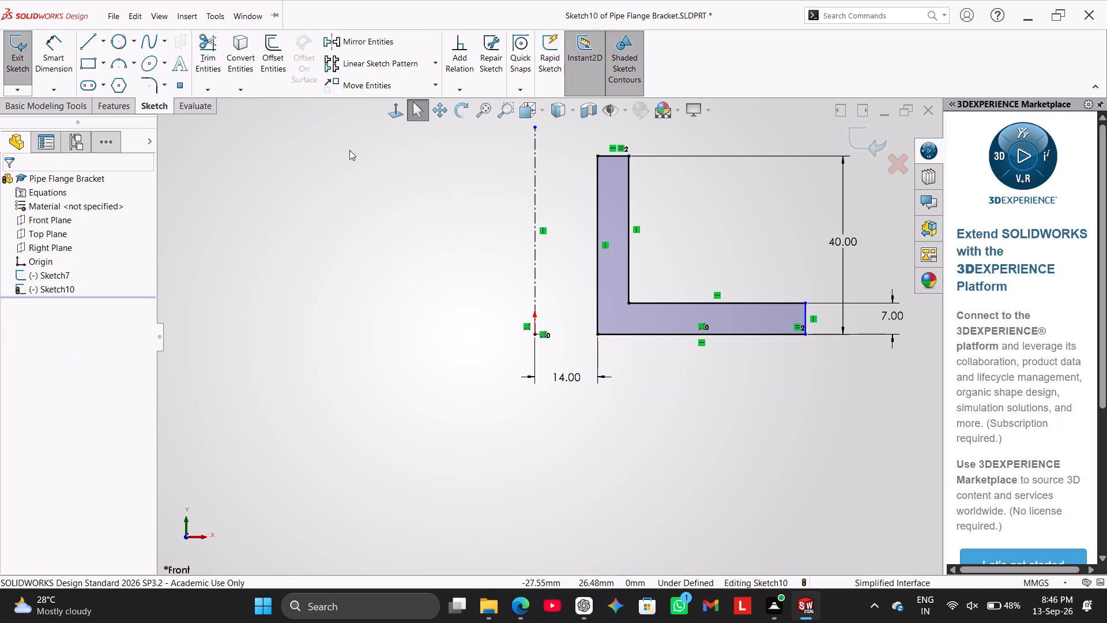
Dimension the horizontal distance from the vertical centerline to the foot's outer vertical edge as 40 mm.
click(38, 40)
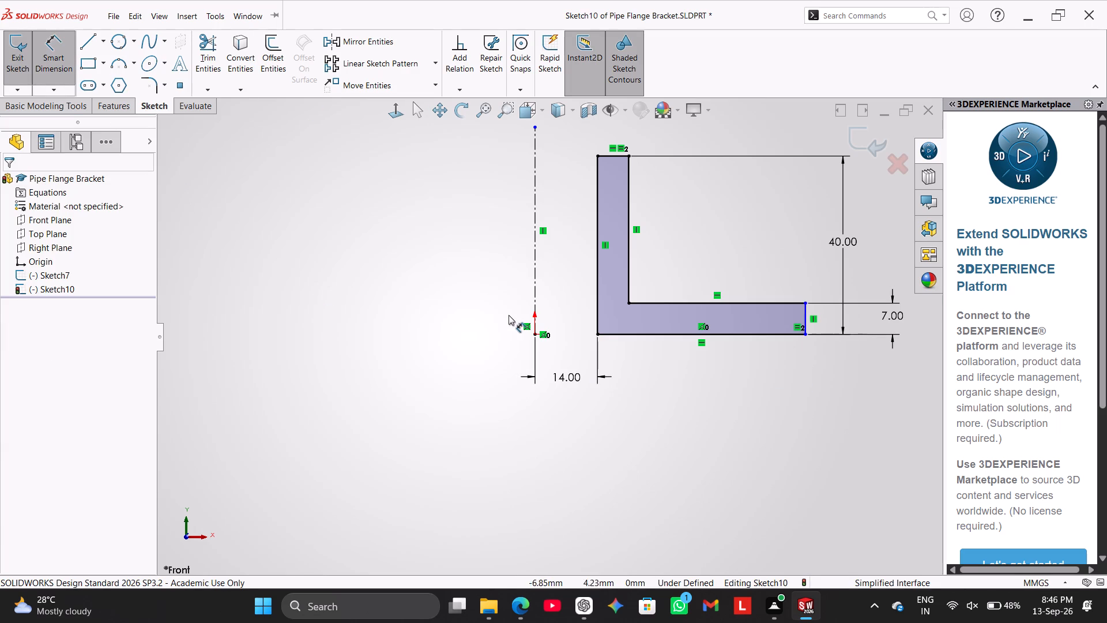
click(534, 281)
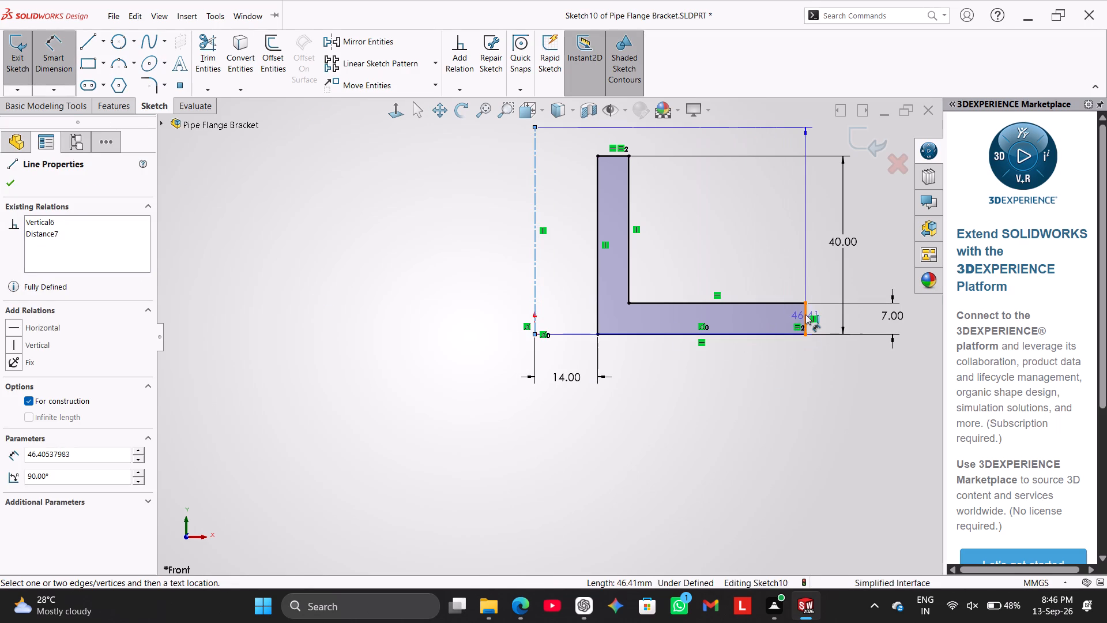
click(807, 313)
click(694, 394)
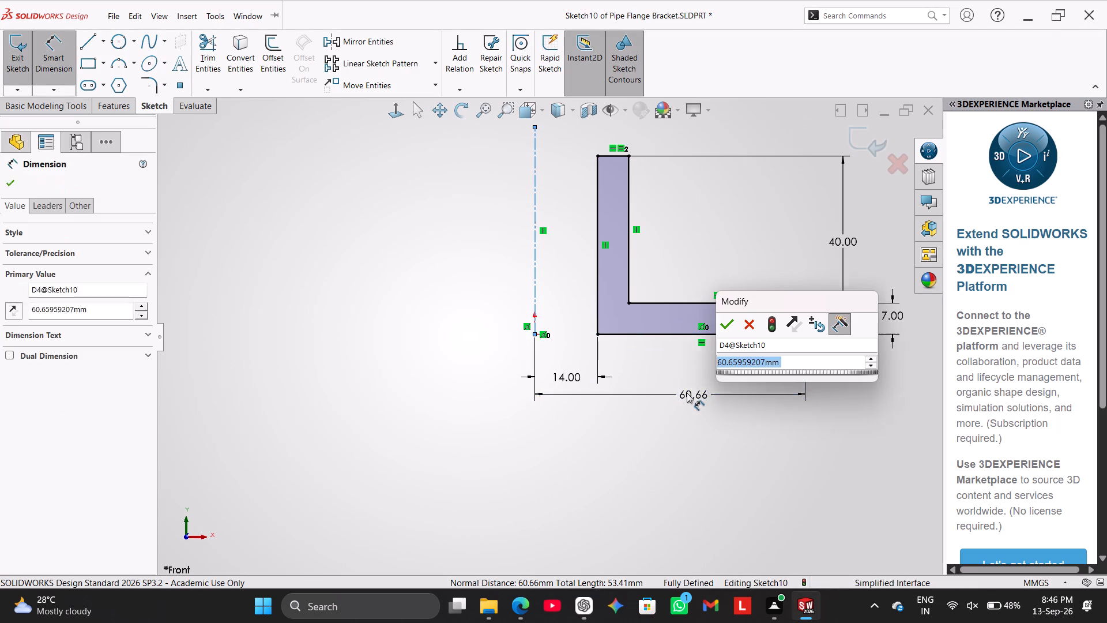
text(40)
key(Return)
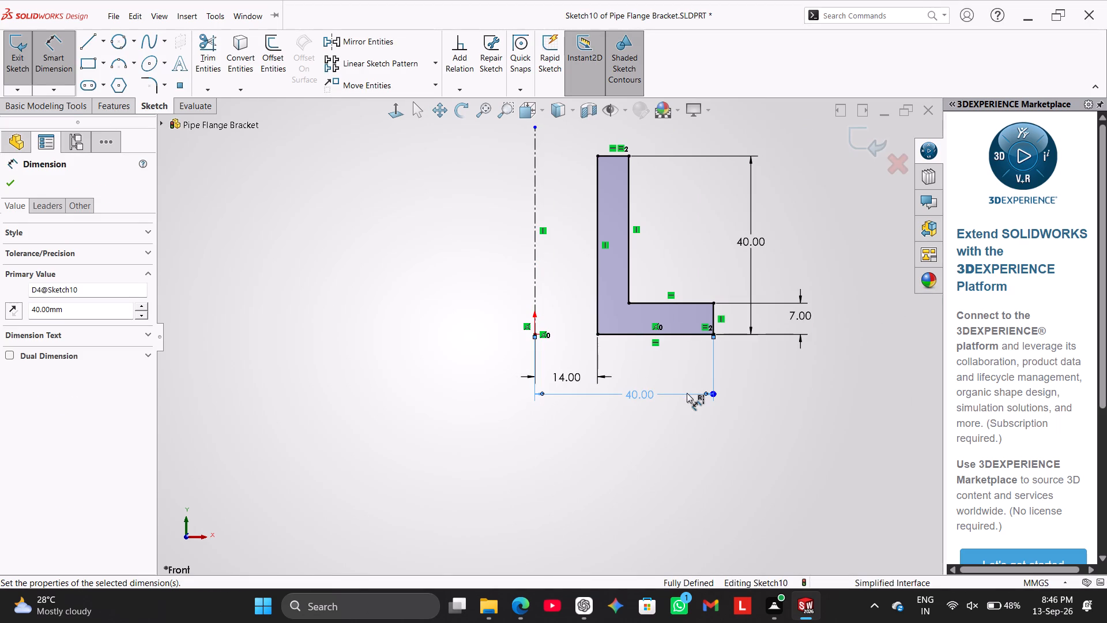
click(686, 535)
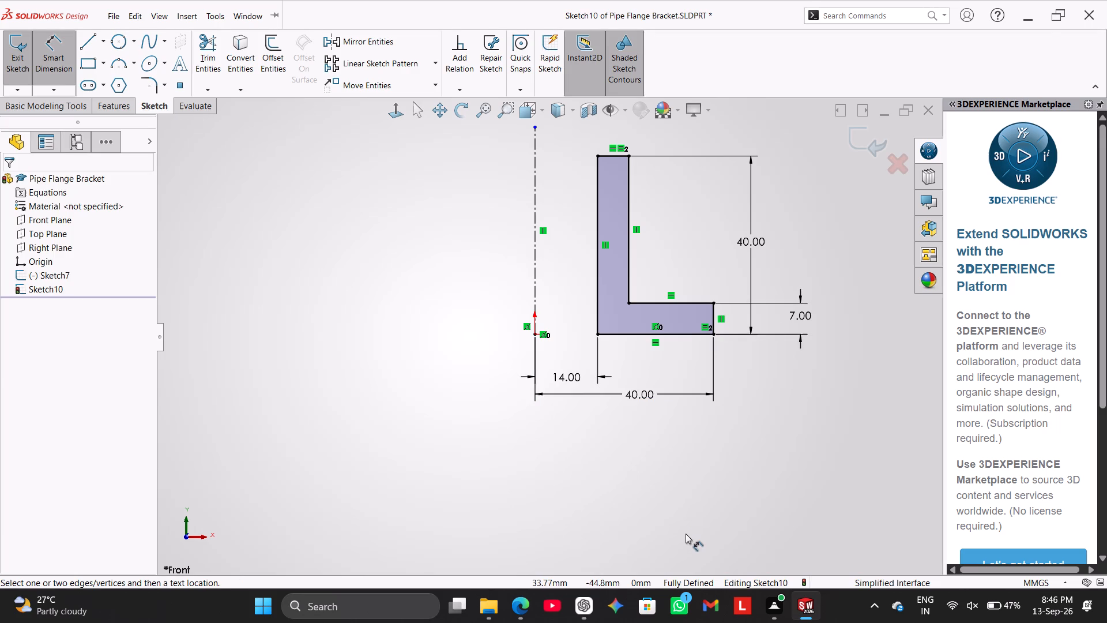
click(571, 479)
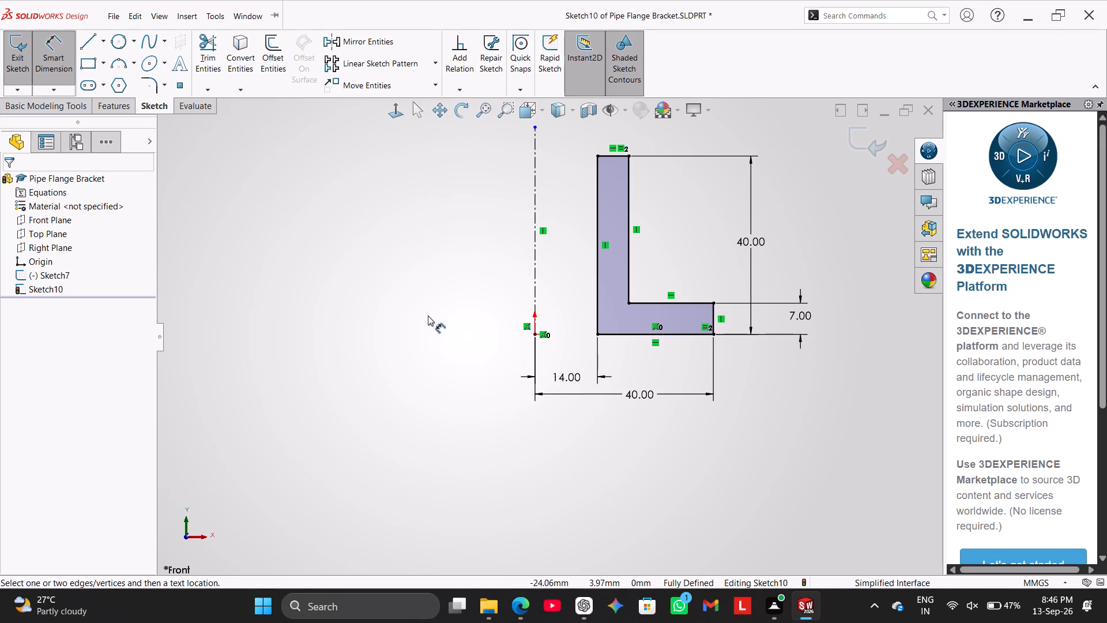
Revolve the dimensioned L-profile 360 degrees about the vertical centerline into a solid boss.
scroll(428, 316, up, 1)
click(65, 43)
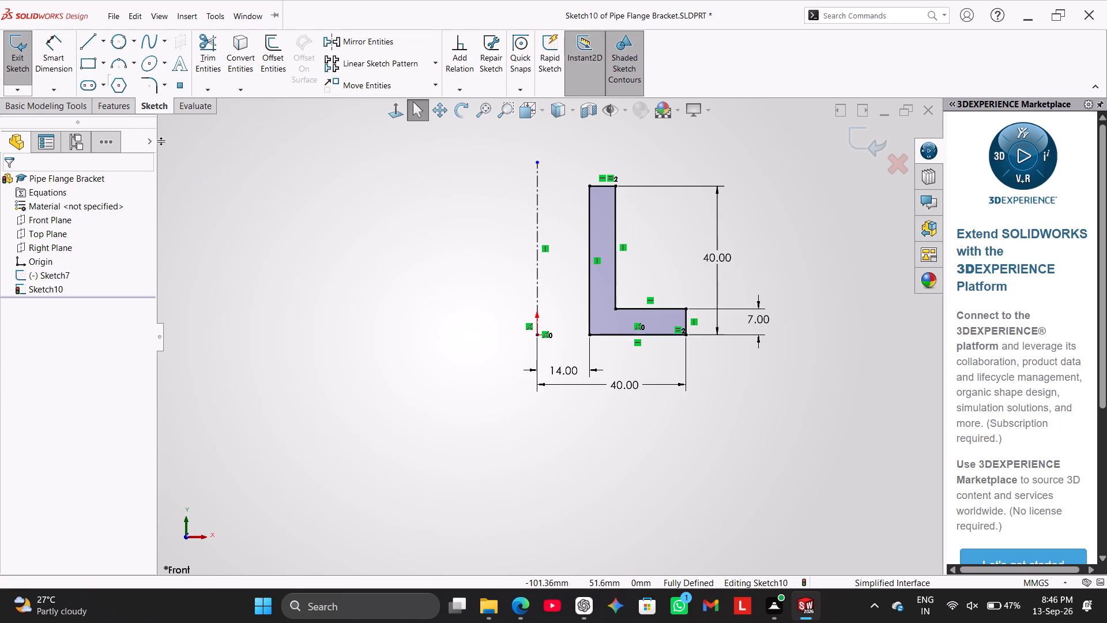
scroll(701, 224, down, 3)
scroll(658, 206, down, 2)
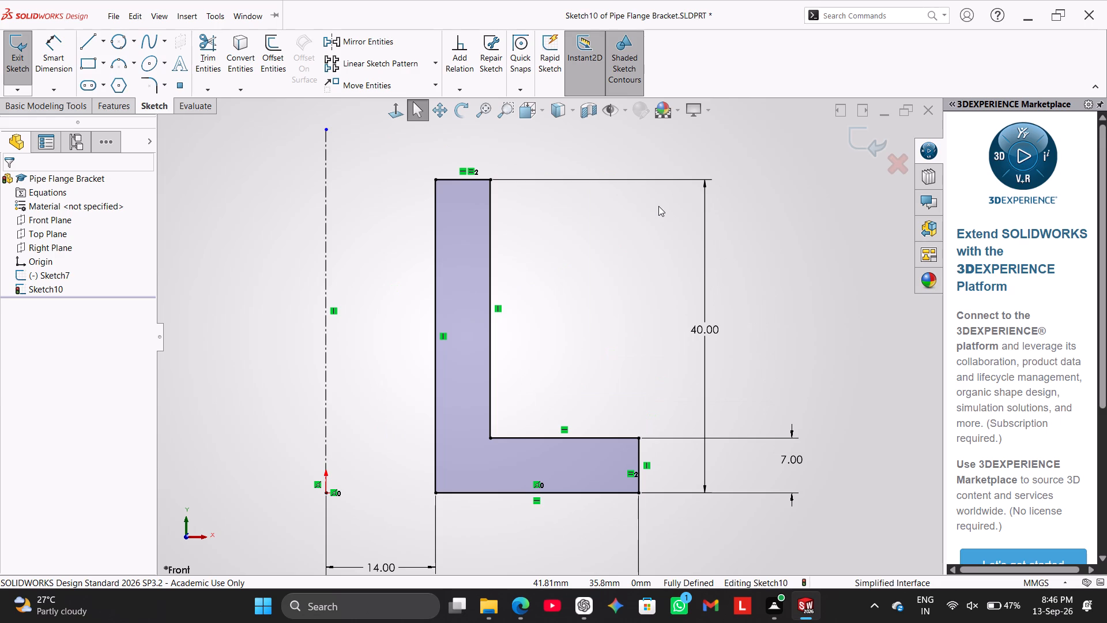
scroll(612, 260, up, 1)
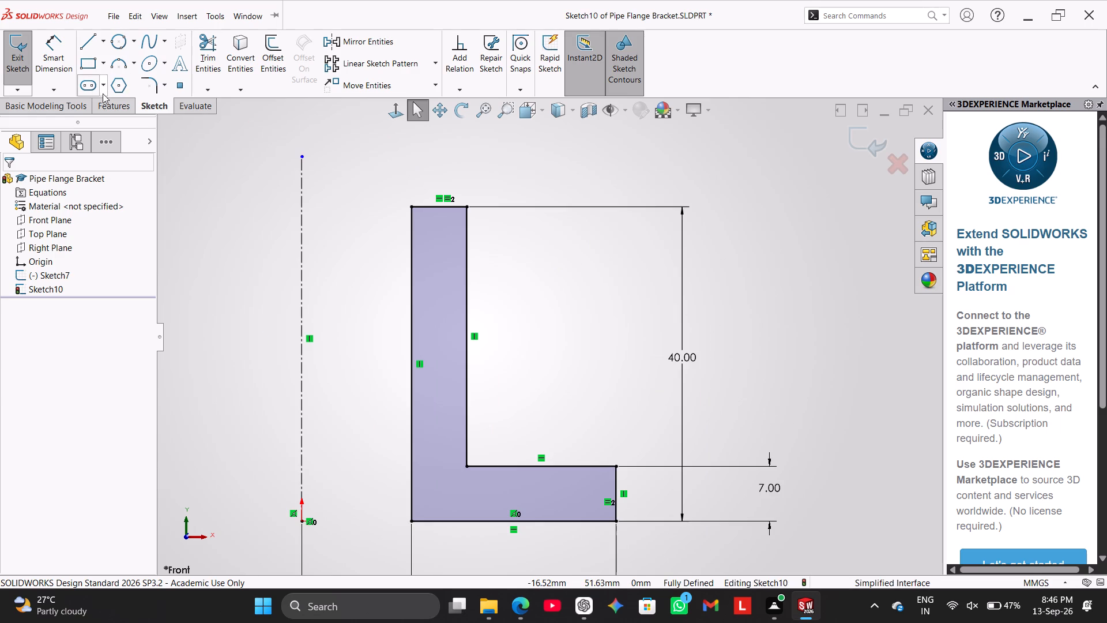
click(113, 107)
click(70, 44)
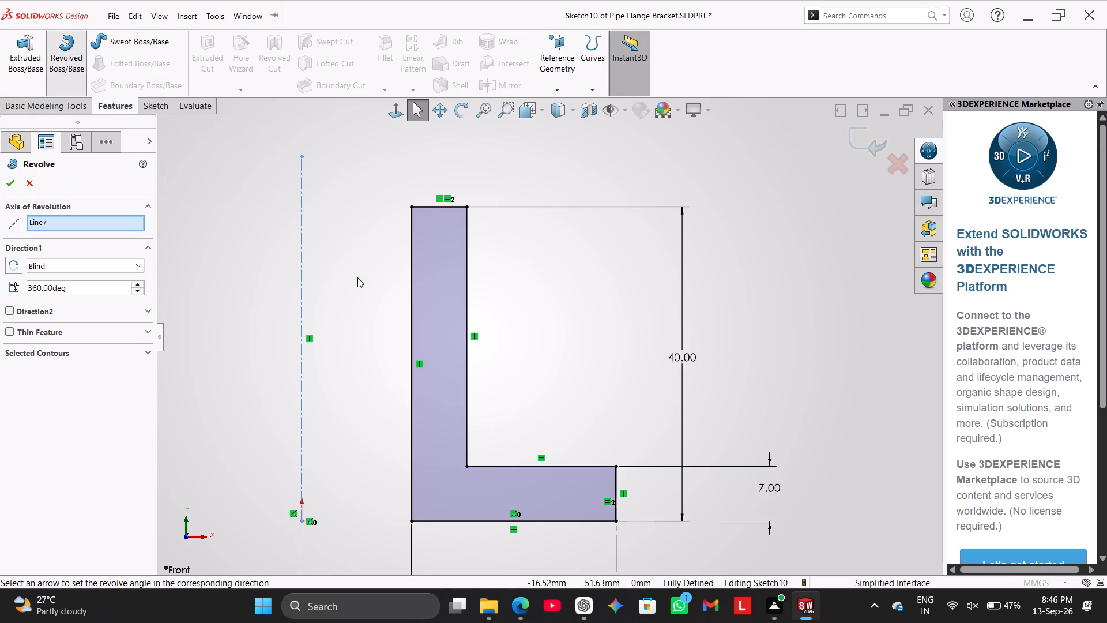
scroll(357, 277, up, 3)
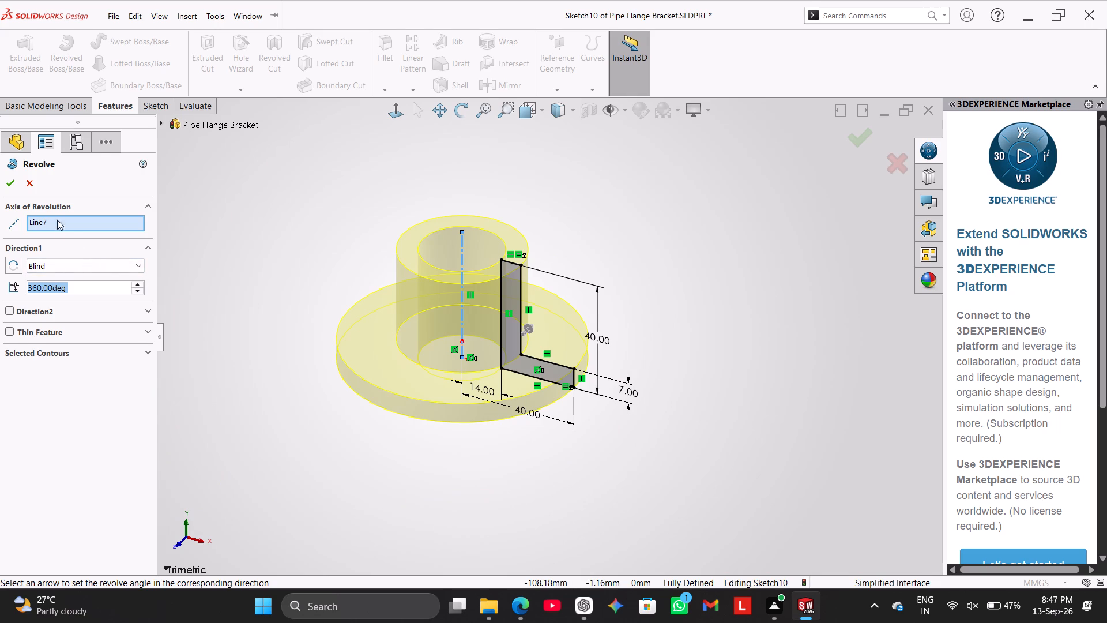
click(9, 179)
click(637, 320)
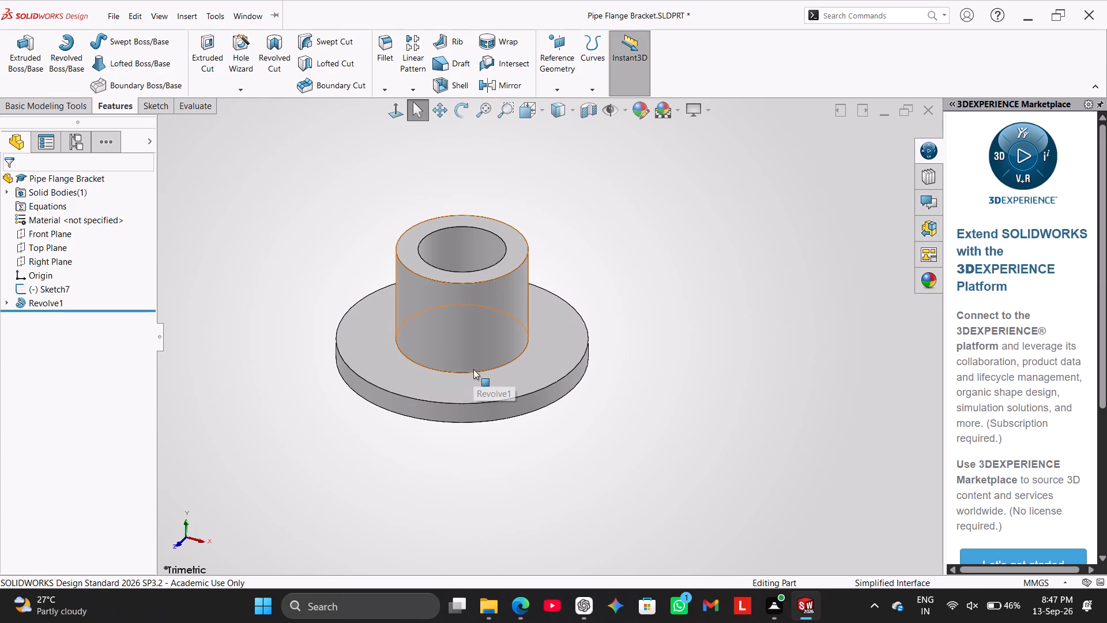
click(312, 153)
Fillet the circular edge where the boss meets the flange with a 4 mm radius.
click(394, 50)
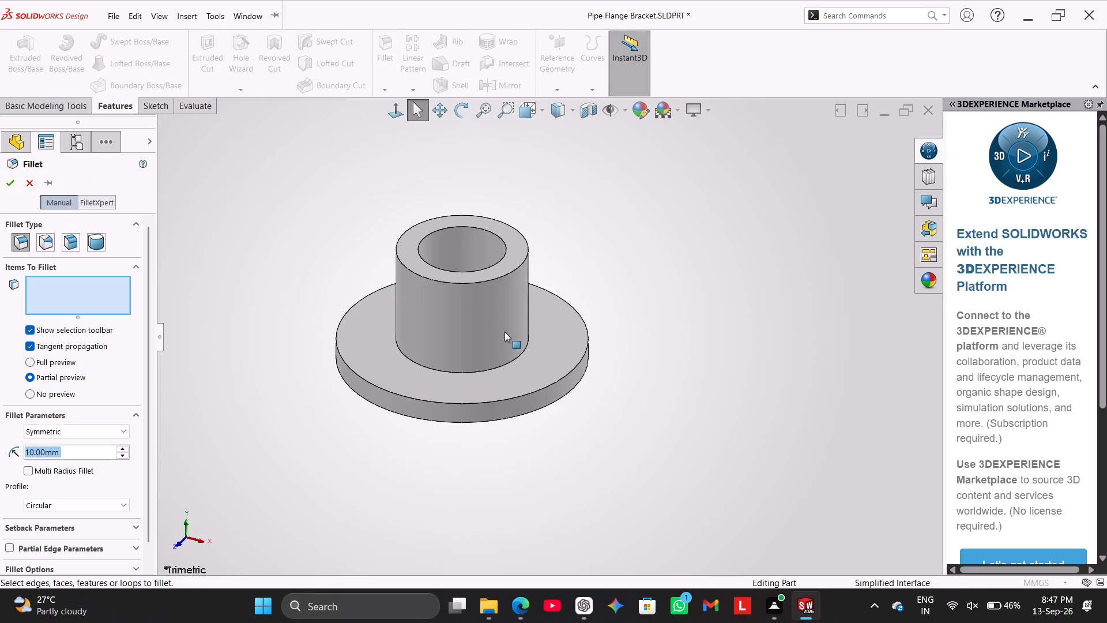
scroll(509, 357, down, 3)
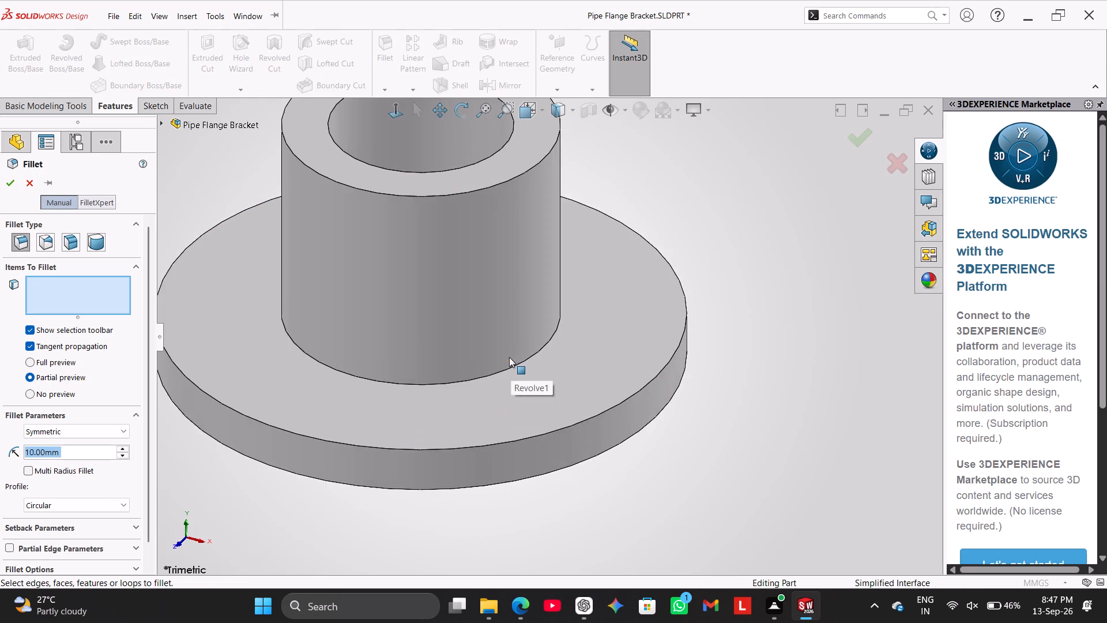
scroll(509, 357, down, 4)
scroll(557, 365, down, 3)
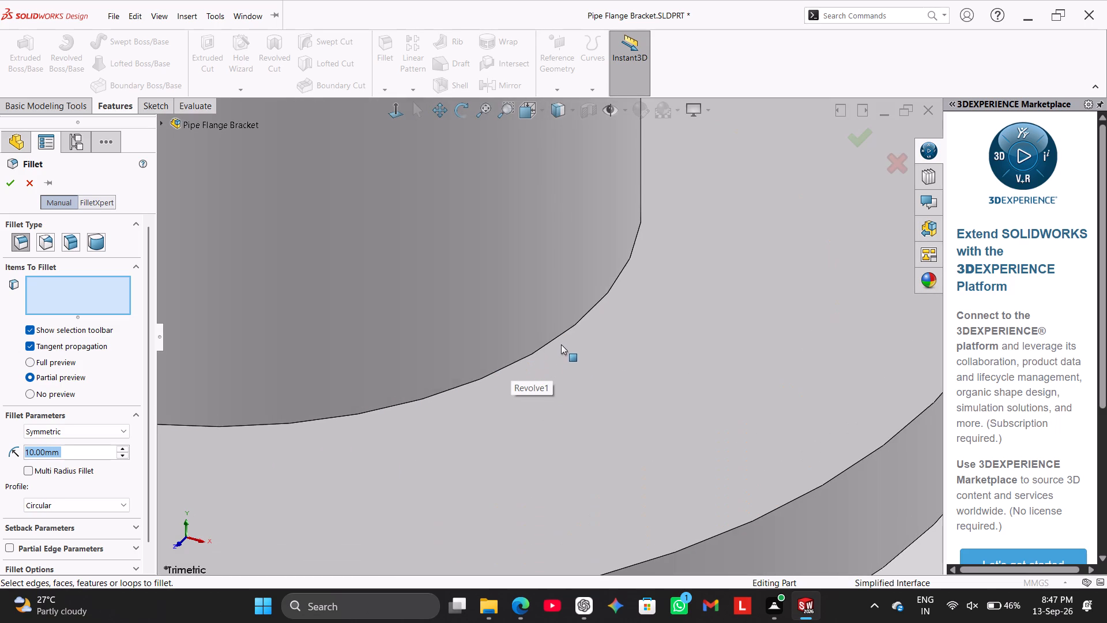
click(559, 335)
scroll(563, 352, up, 7)
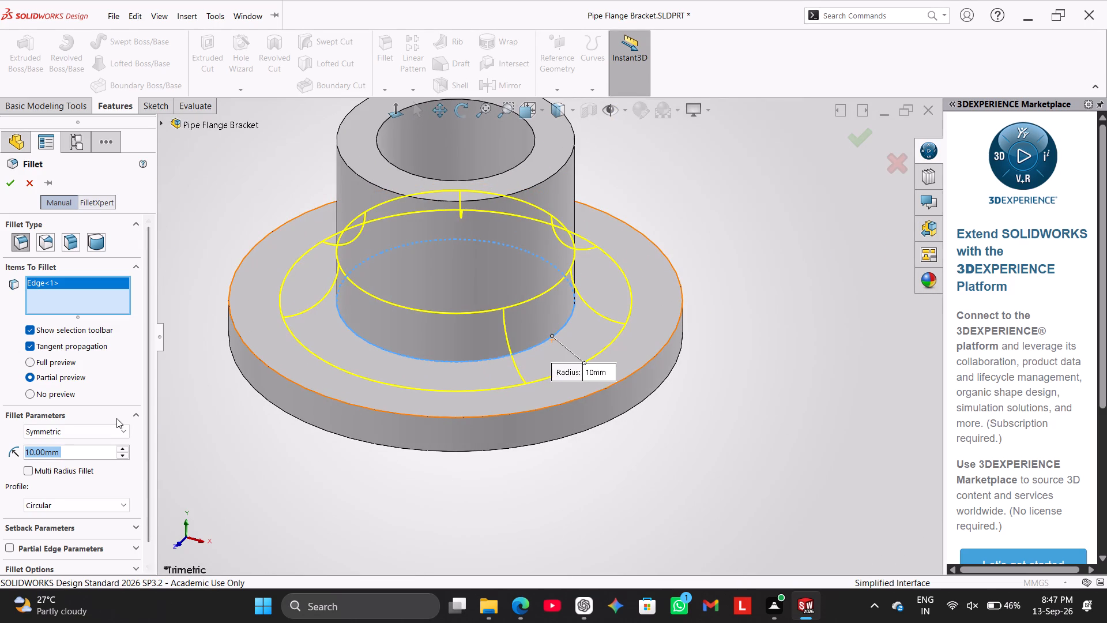
key(4)
key(Return)
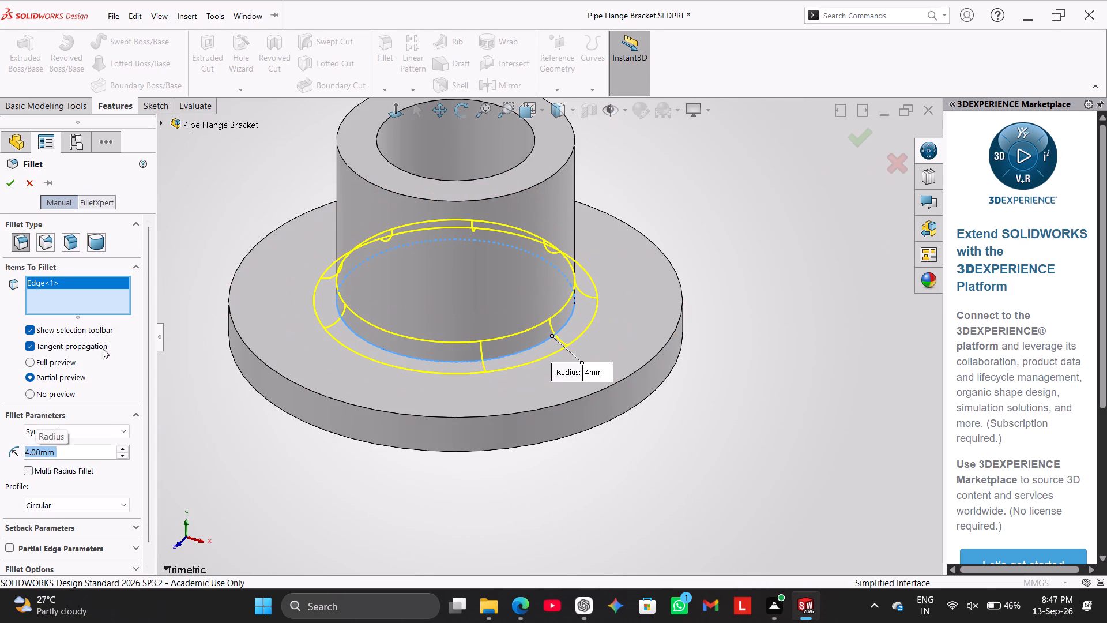
click(12, 178)
click(283, 455)
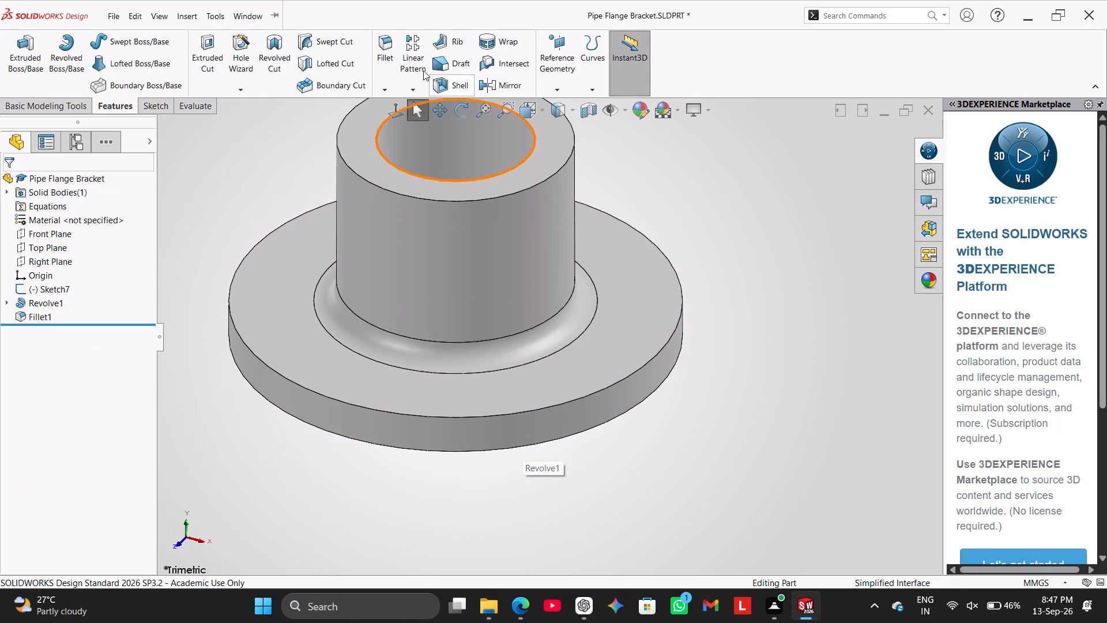
Fillet the flange's upper outer edge with a 2 mm radius.
click(385, 46)
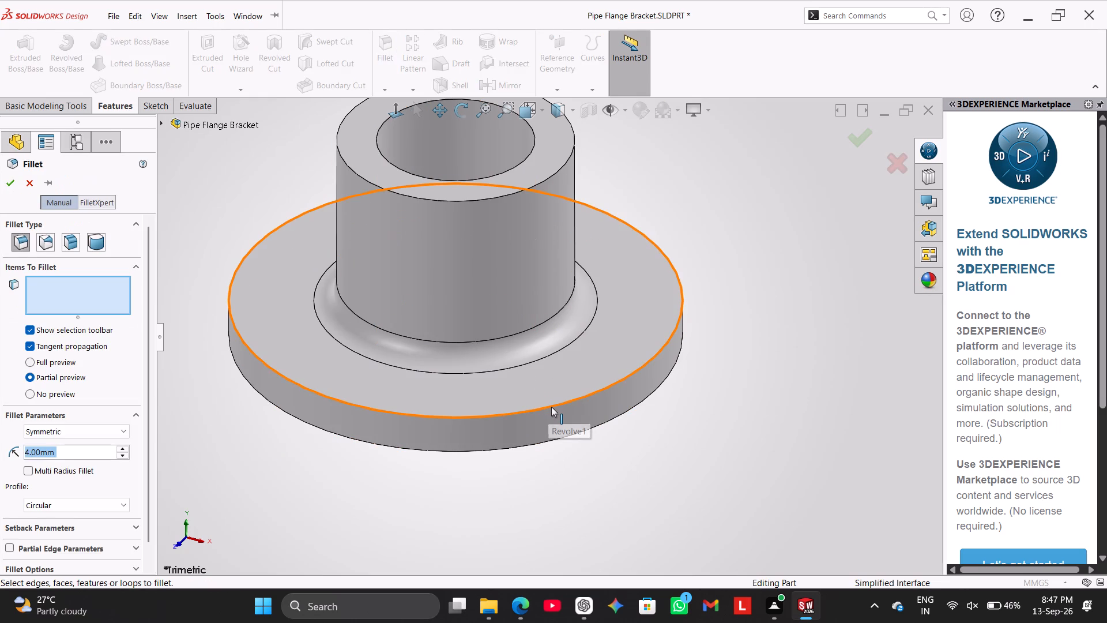
click(551, 407)
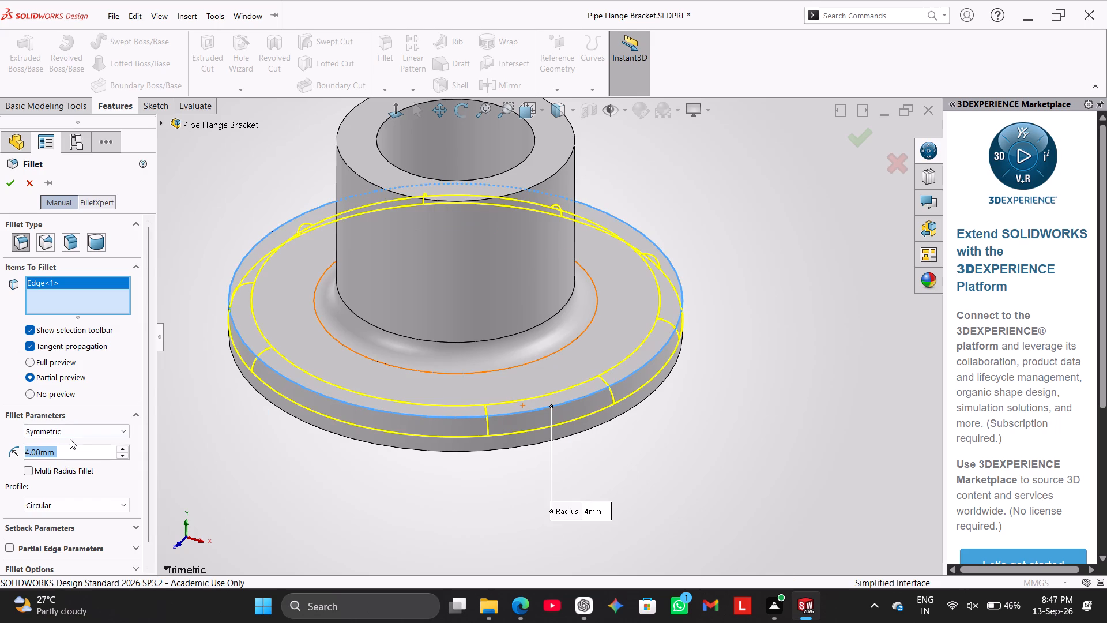
key(2)
key(Return)
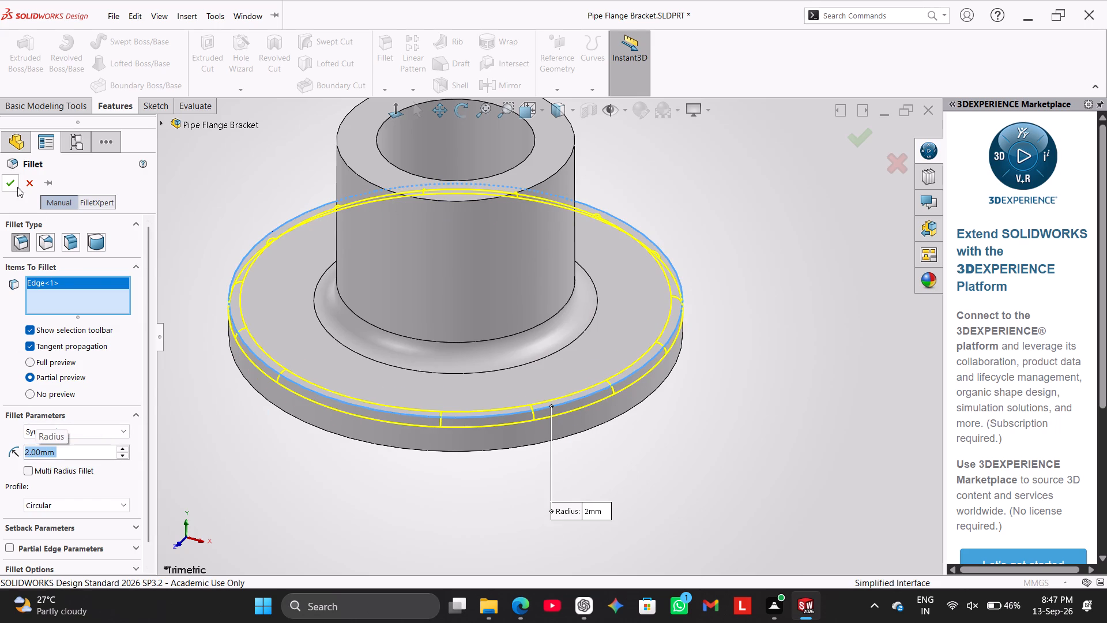
click(13, 185)
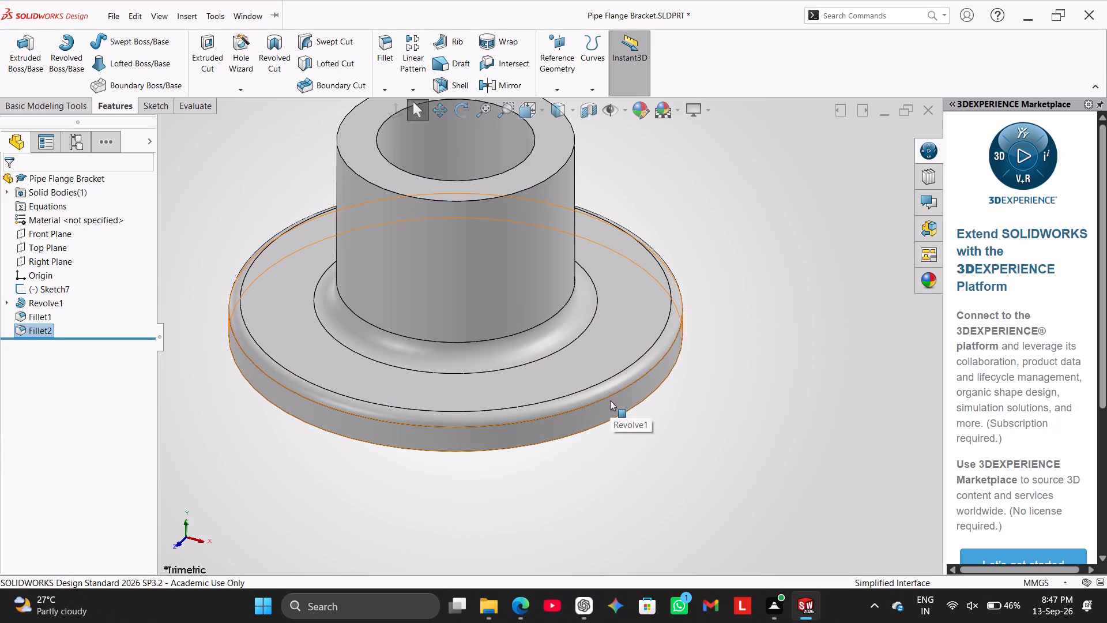
click(767, 287)
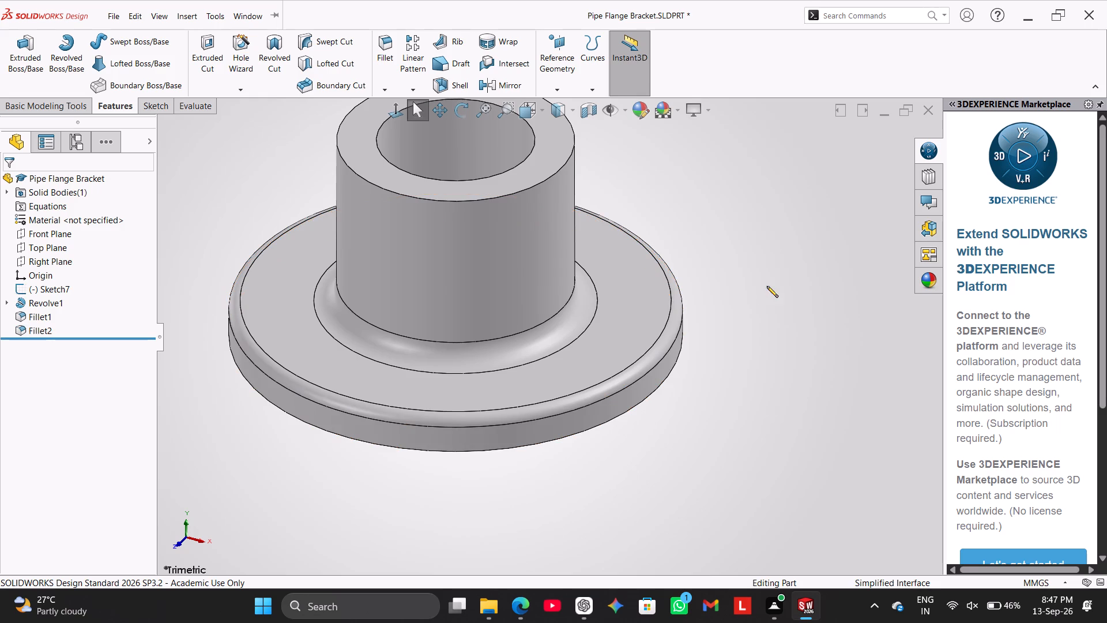
Start a new sketch on the flange's bottom face.
scroll(744, 301, up, 2)
middle_drag(326, 469, 310, 341)
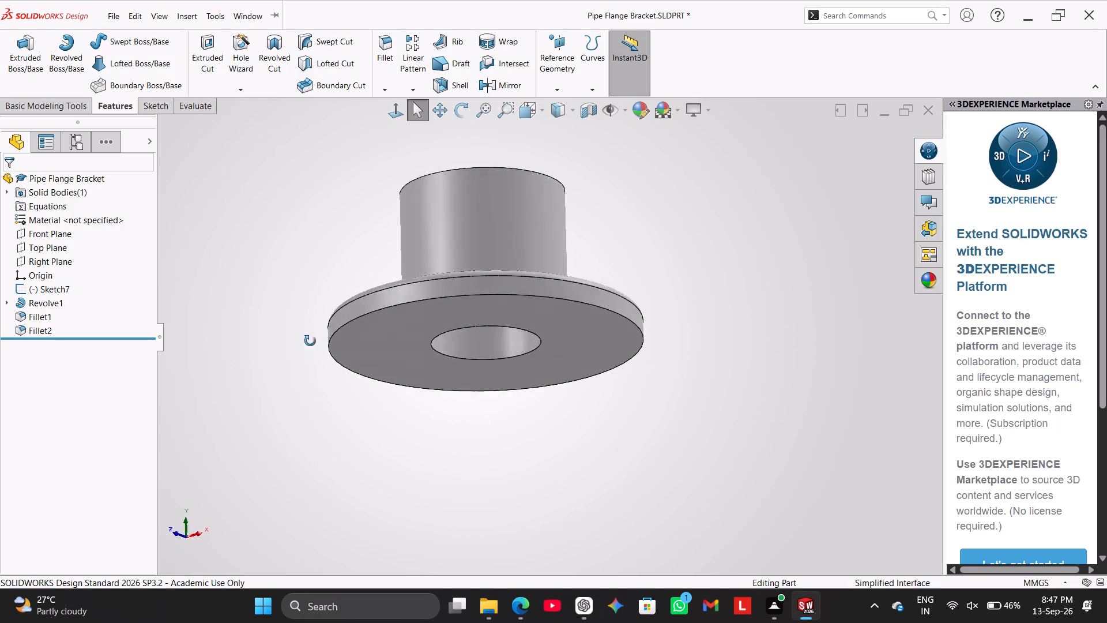
middle_drag(310, 341, 299, 253)
click(397, 287)
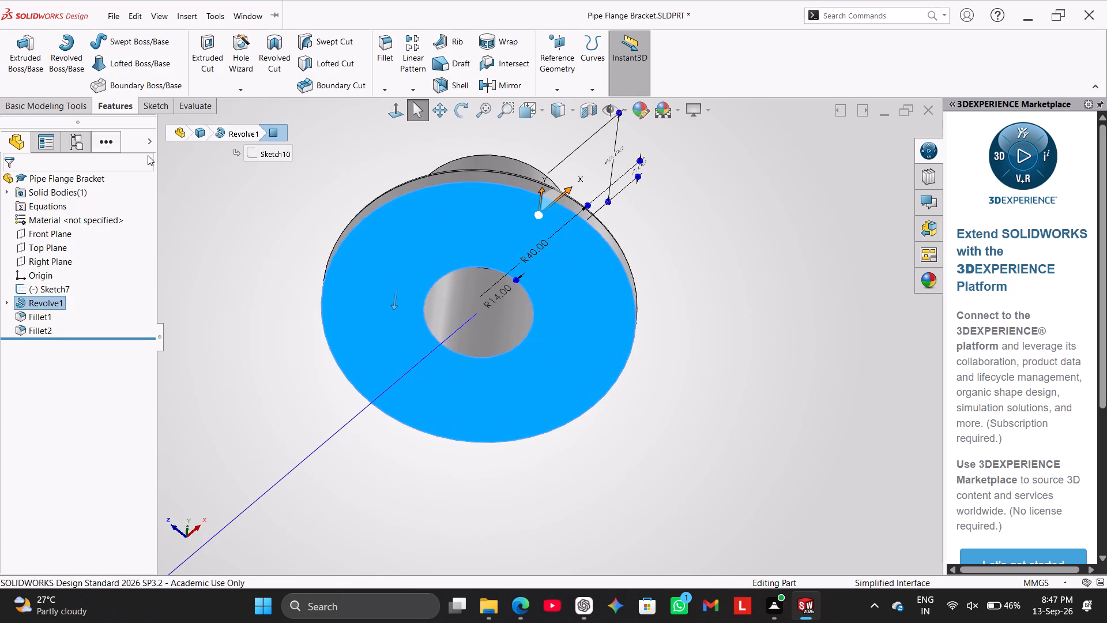
right_click(380, 273)
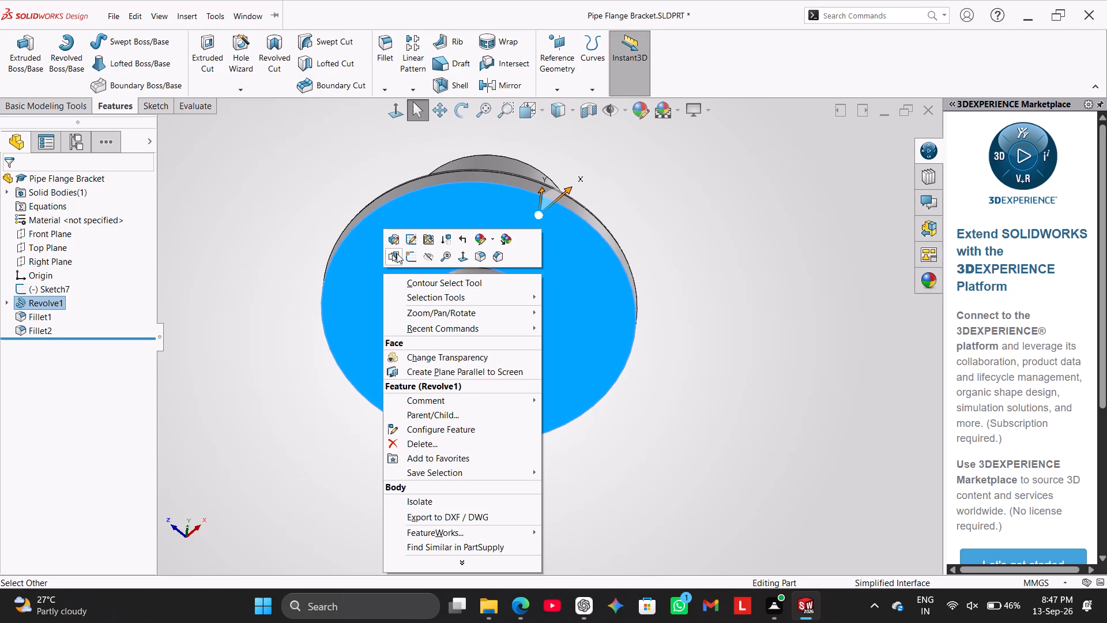
click(408, 256)
click(278, 272)
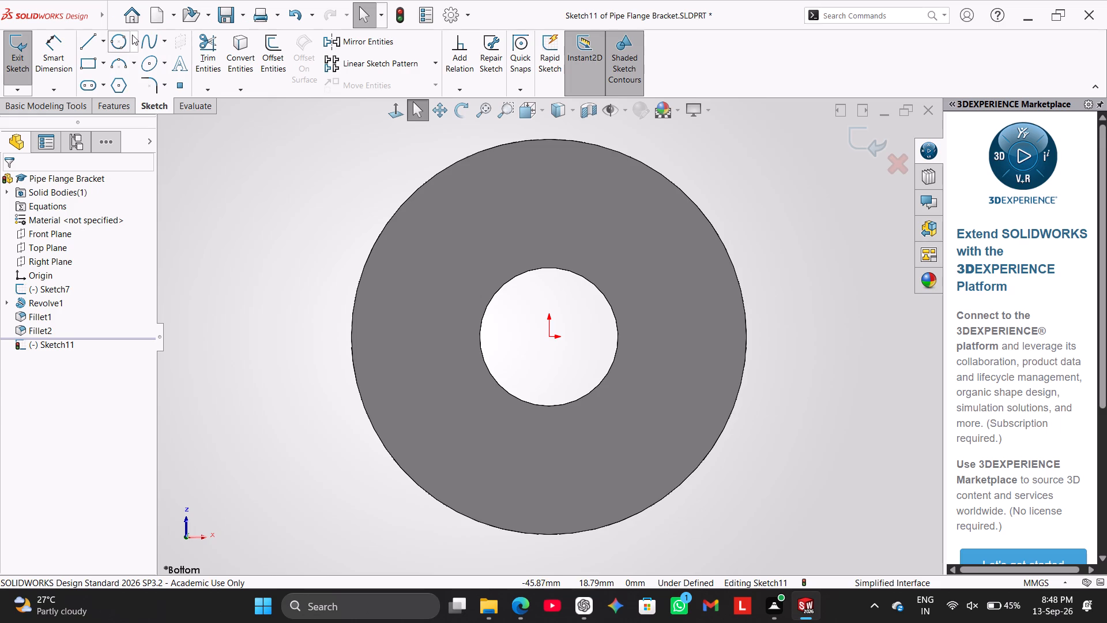
Sketch a circle about 12 mm in diameter on the flange face, its centre about 27 mm to the left of the origin.
right_drag(214, 170, 223, 123)
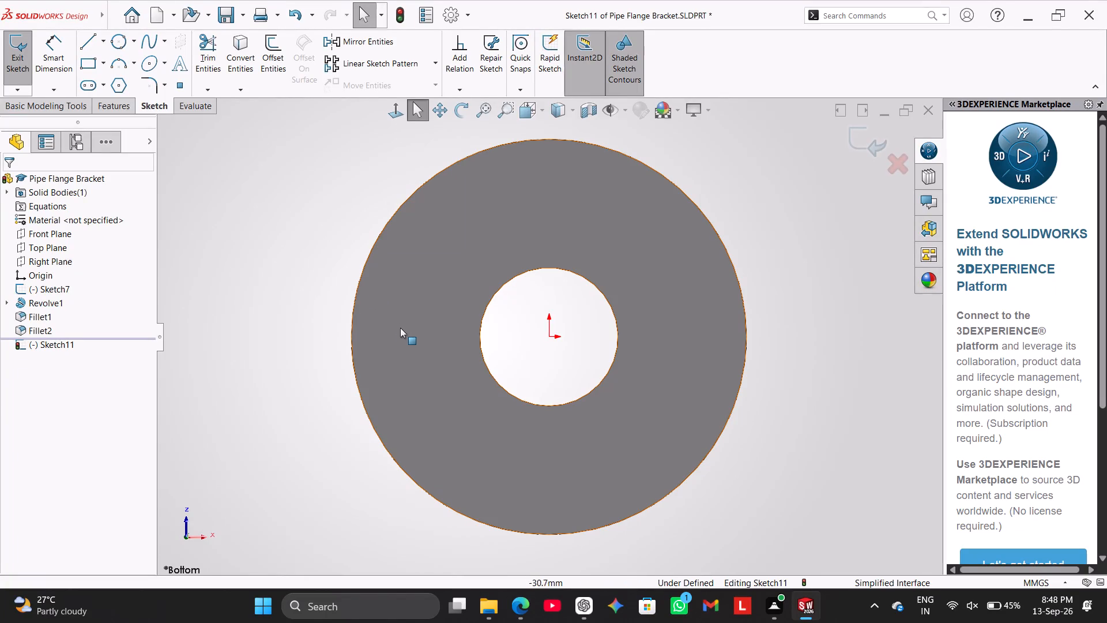
click(410, 336)
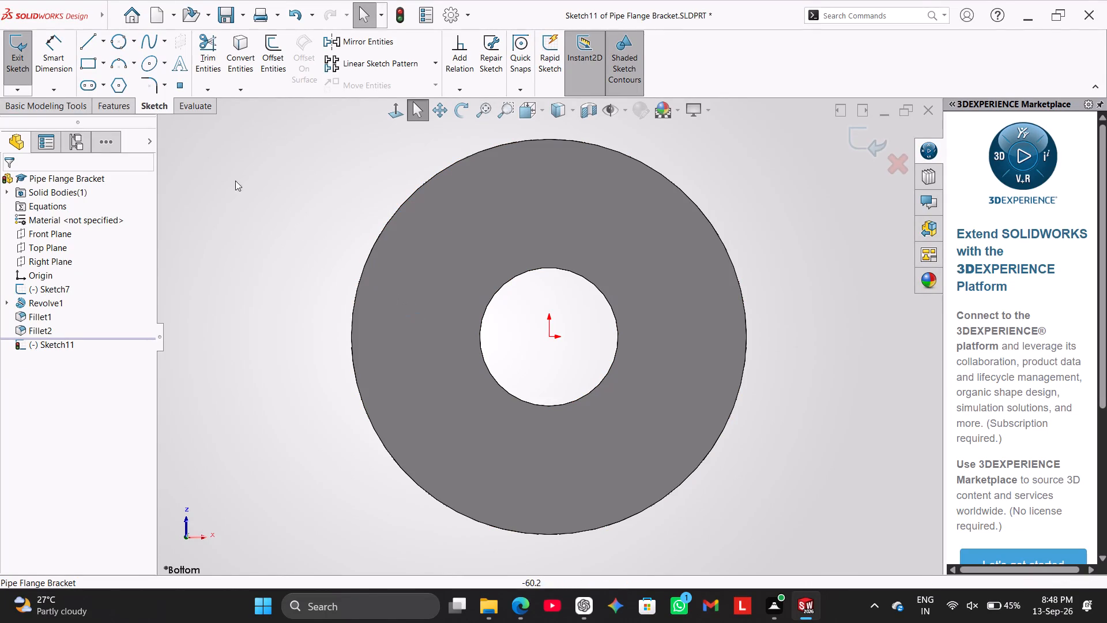
right_drag(256, 219, 268, 121)
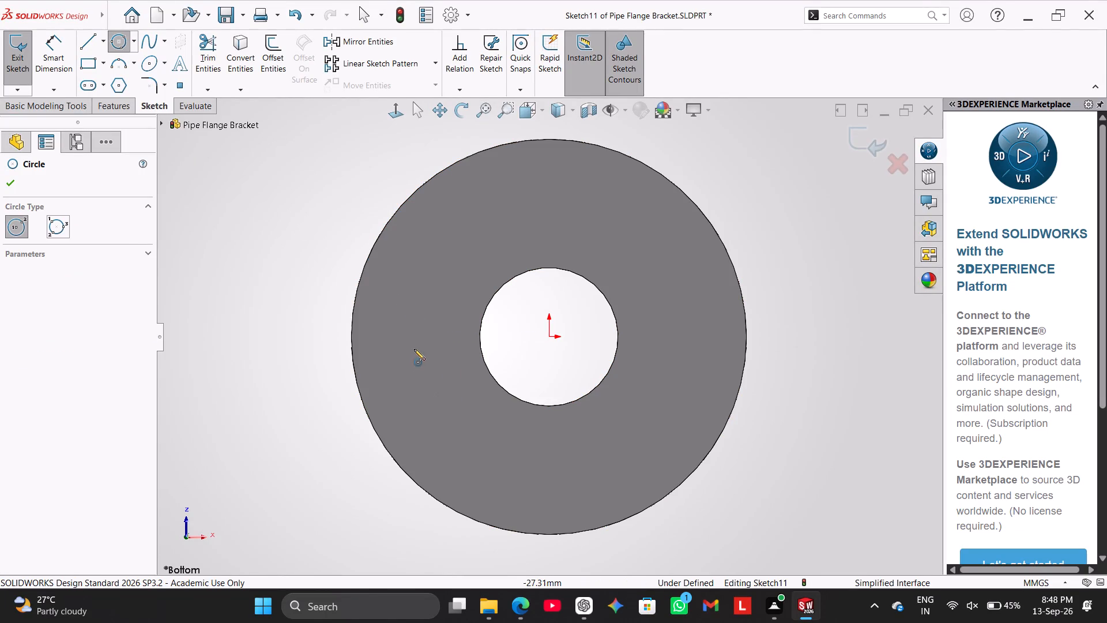
click(414, 347)
click(425, 374)
right_click(272, 326)
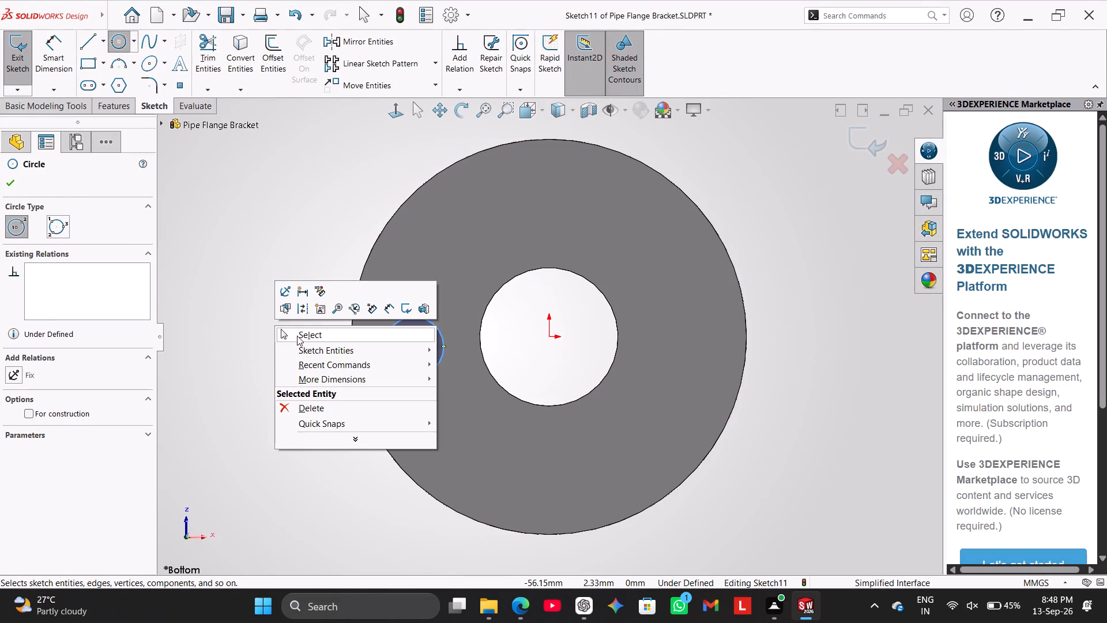
click(297, 335)
Add a horizontal relation between the origin and the small circle's centre.
click(547, 337)
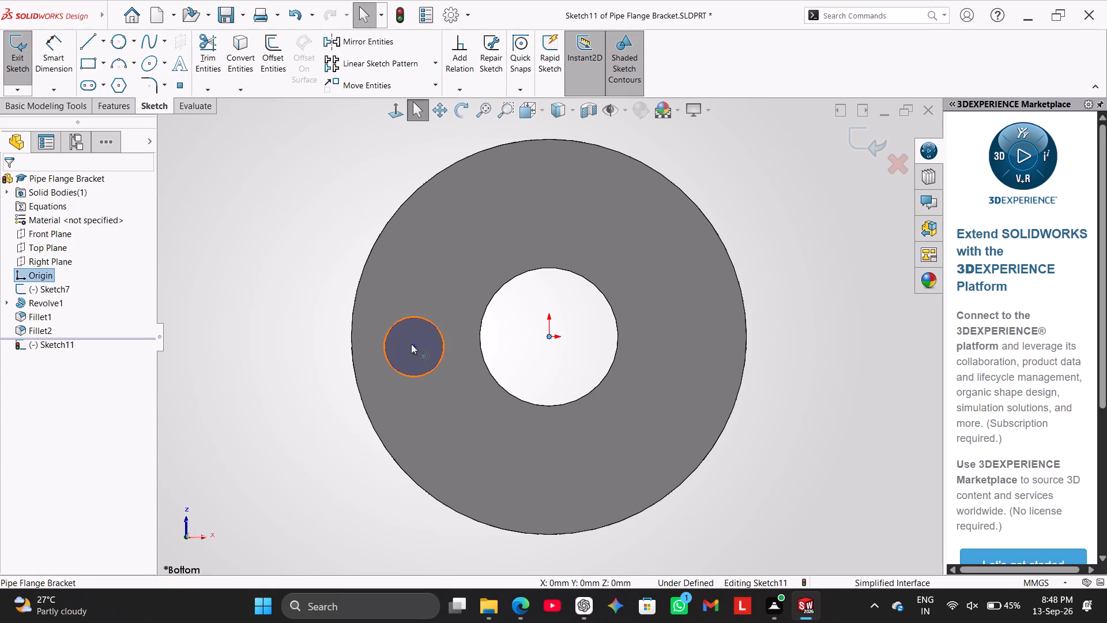
ctrl+click(413, 346)
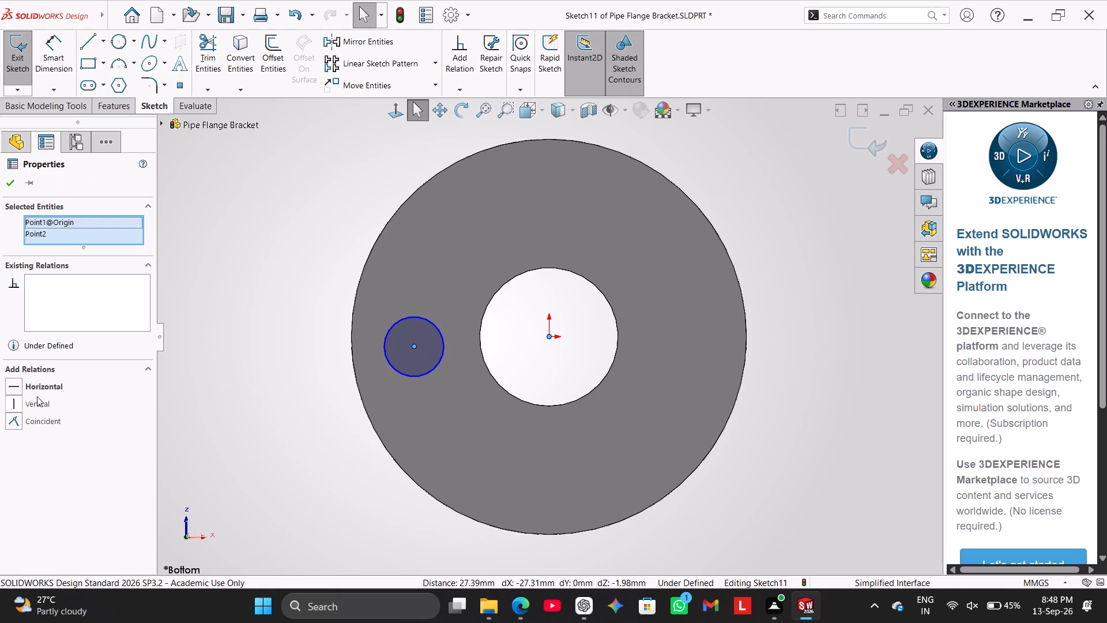
click(38, 386)
click(197, 348)
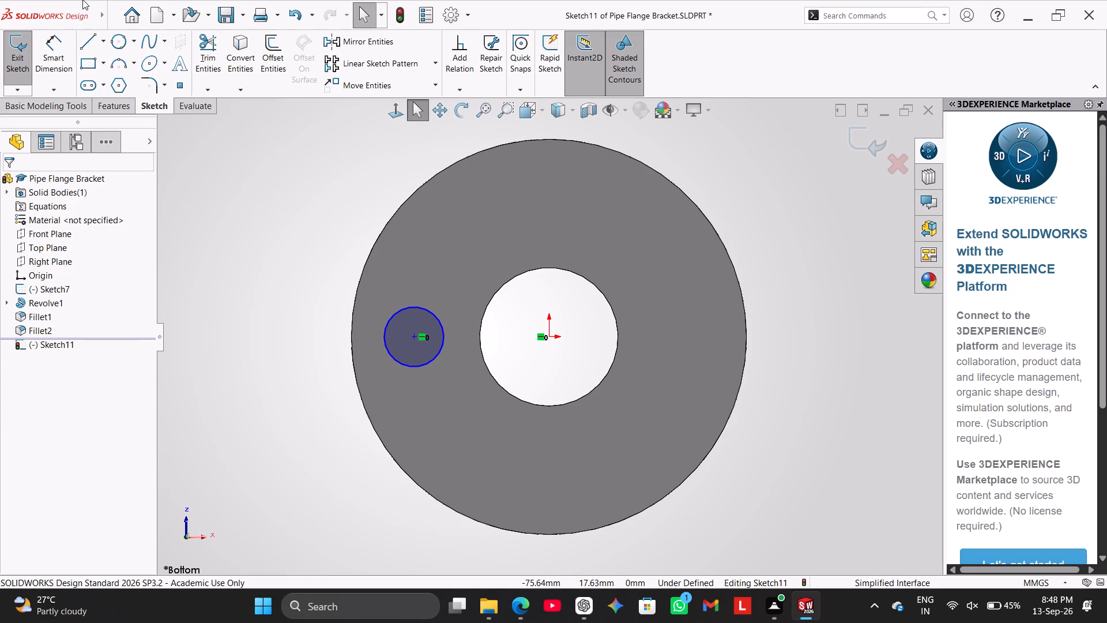
Dimension the small circle's diameter as 7 mm.
click(47, 47)
click(404, 310)
click(281, 264)
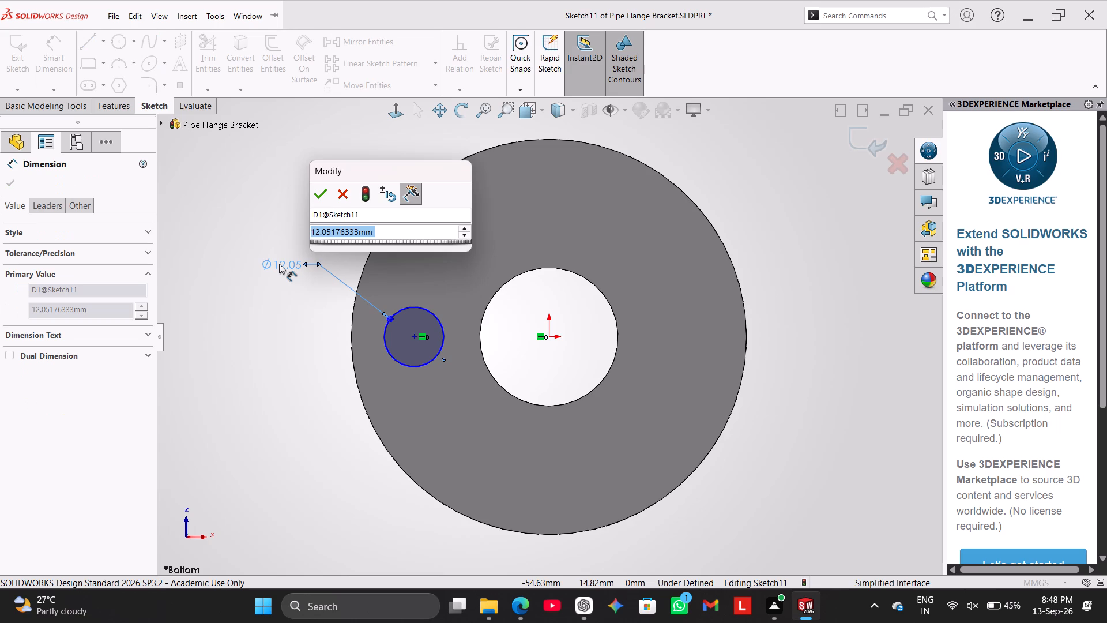
key(7)
key(Return)
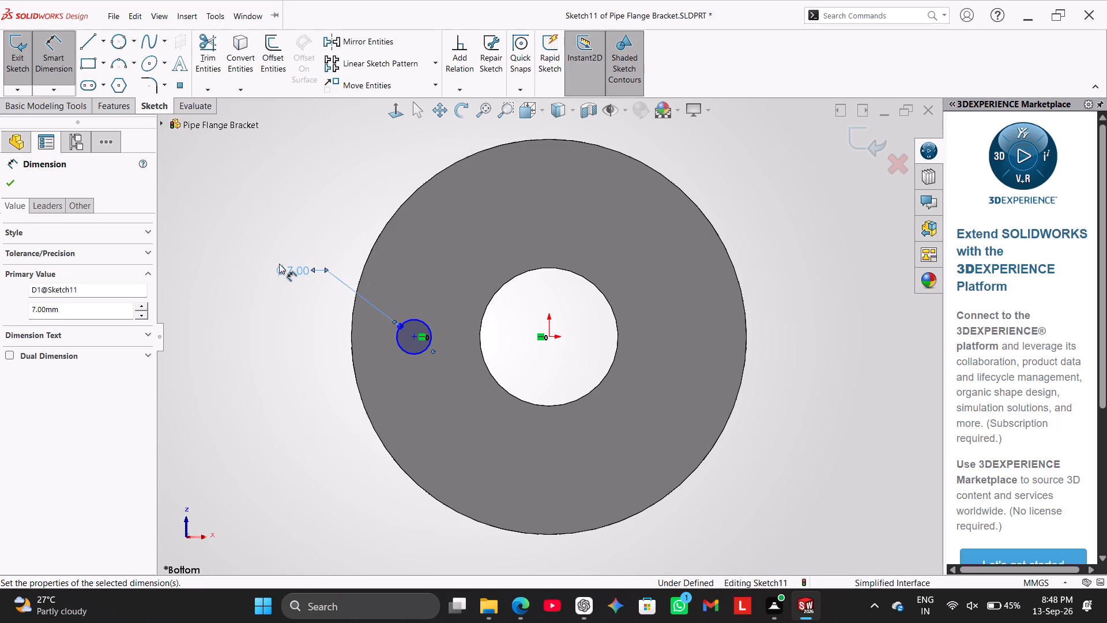
right_click(246, 332)
click(288, 371)
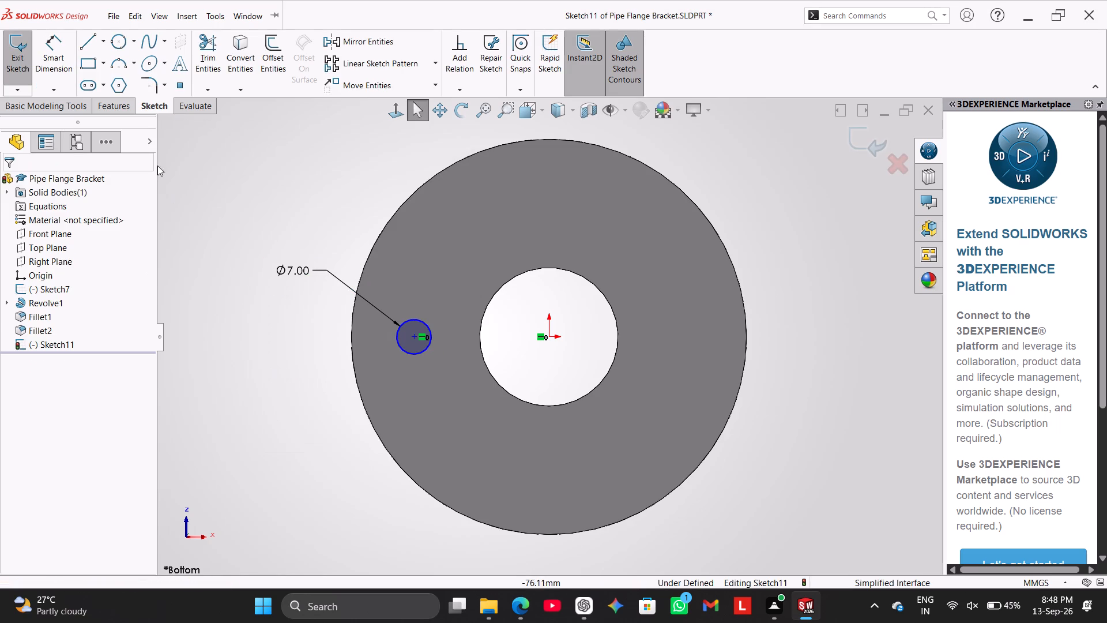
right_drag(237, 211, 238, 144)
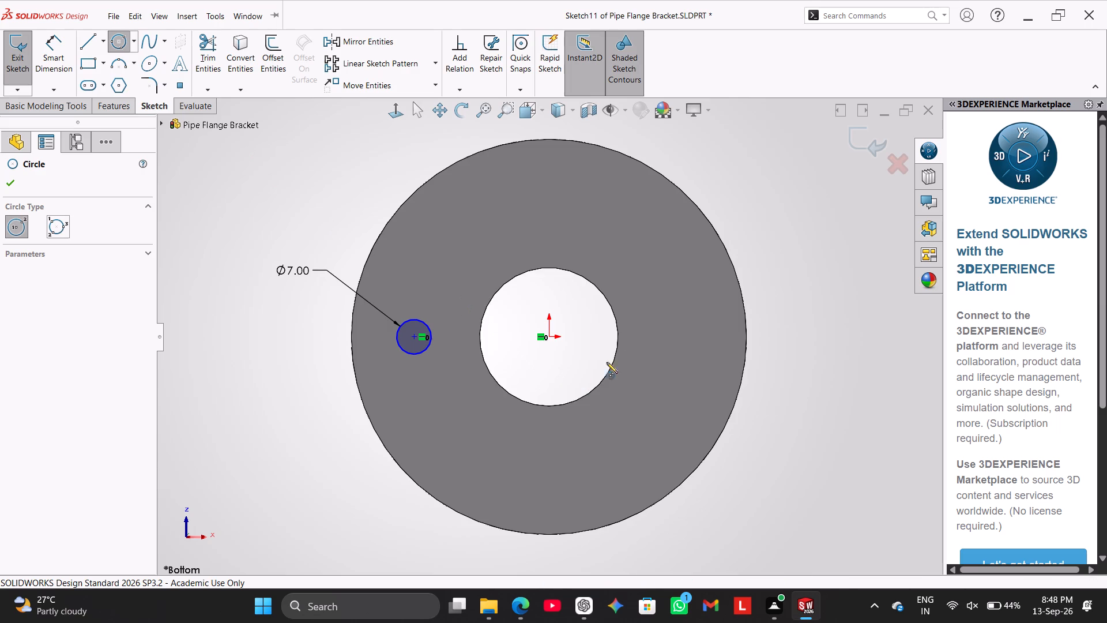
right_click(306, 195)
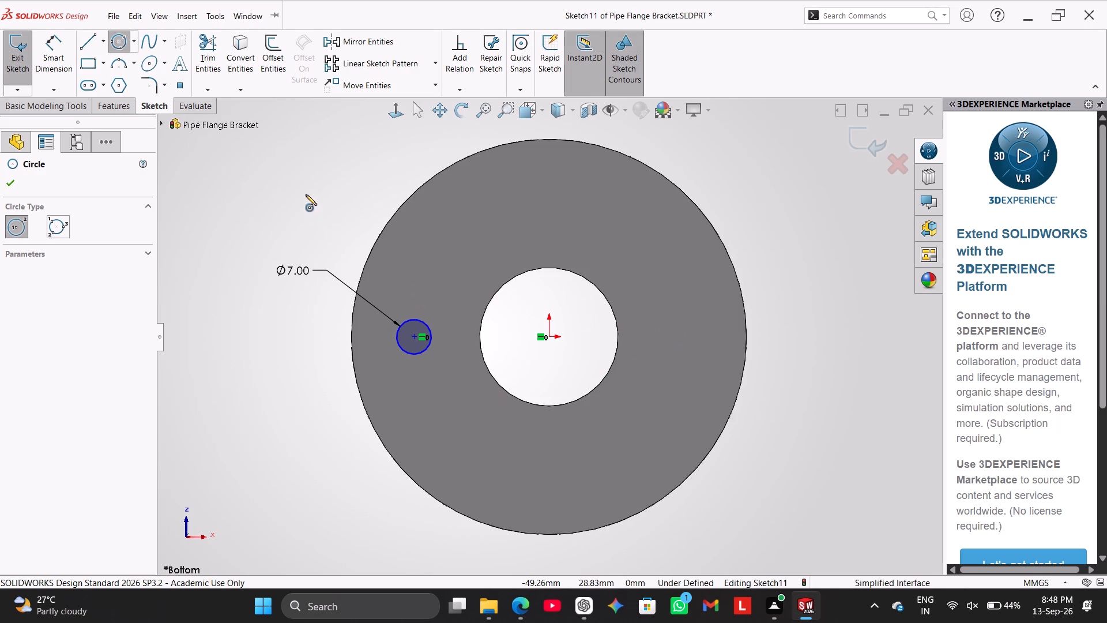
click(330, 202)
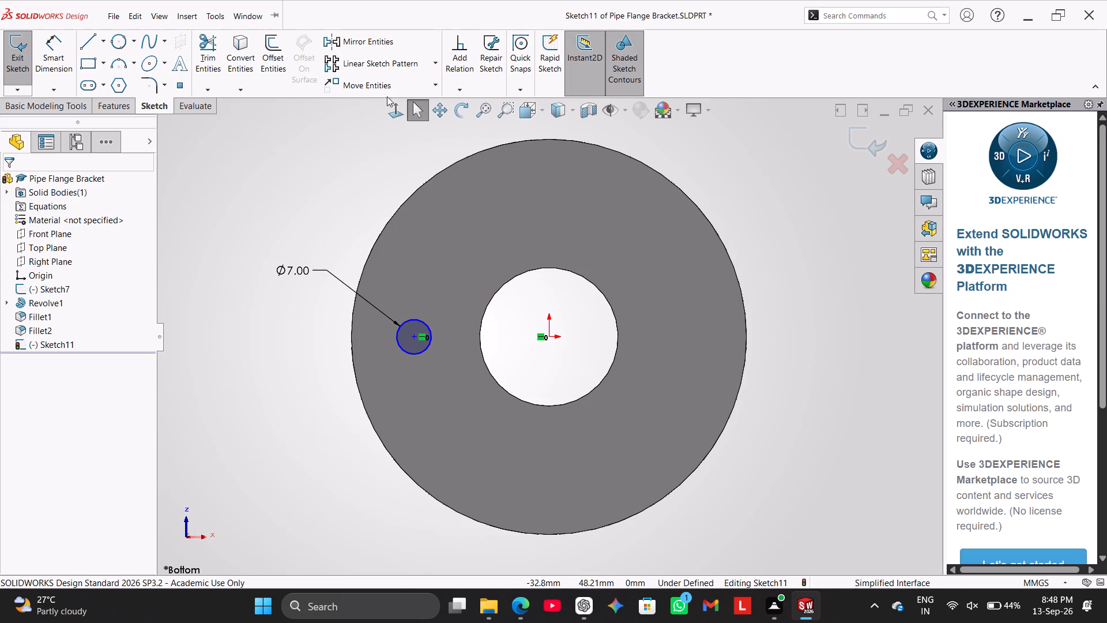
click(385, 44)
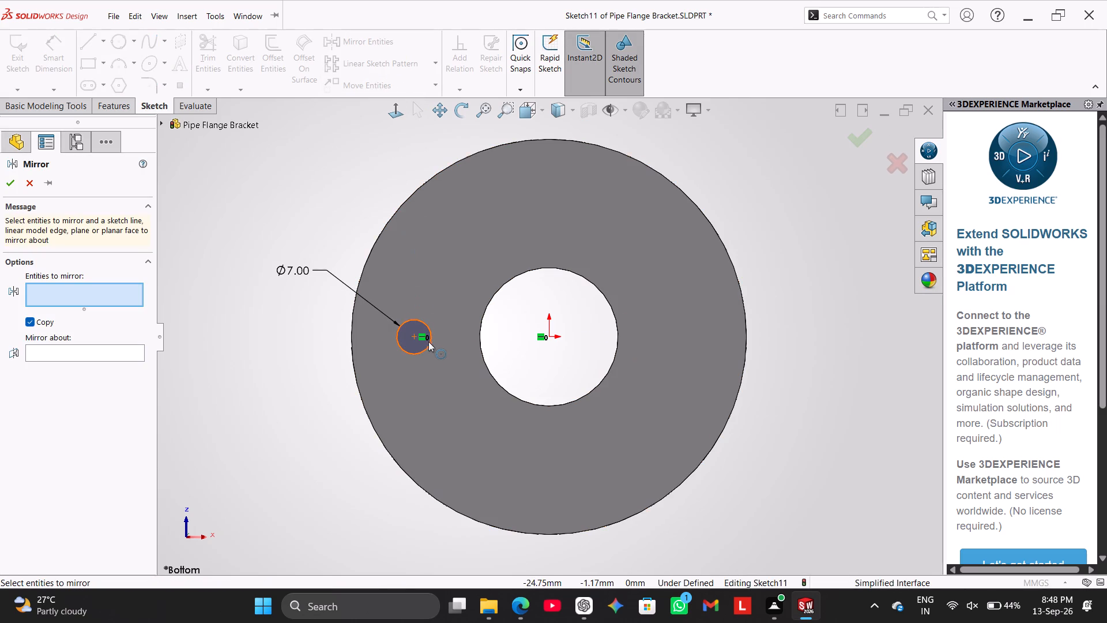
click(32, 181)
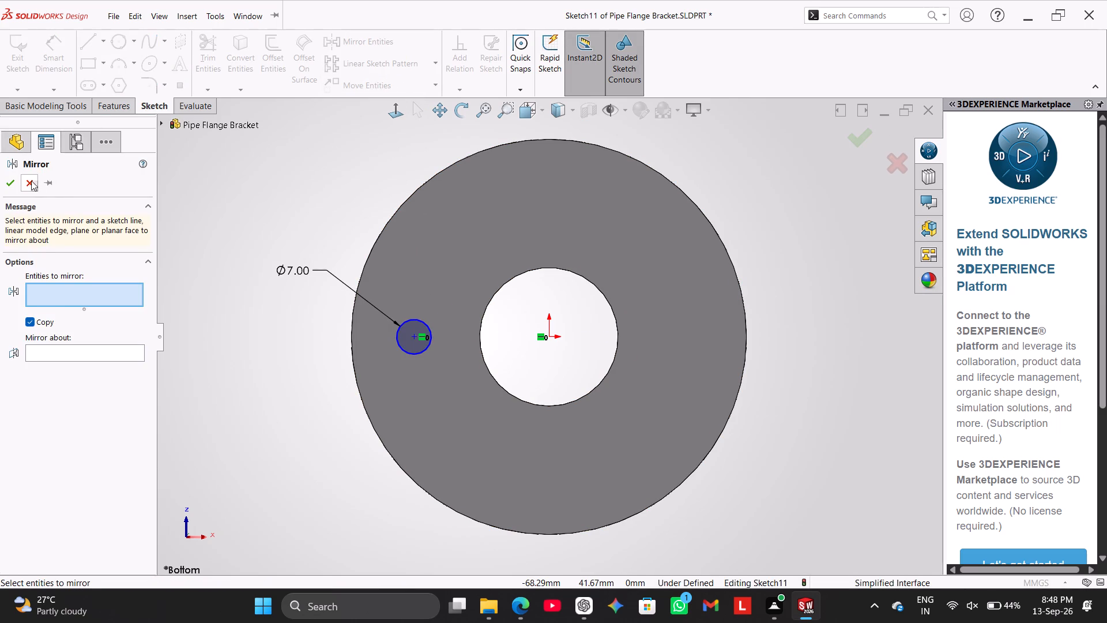
Sketch a centerline about 29 mm long upward from the origin and constrain it vertical.
click(107, 46)
click(116, 77)
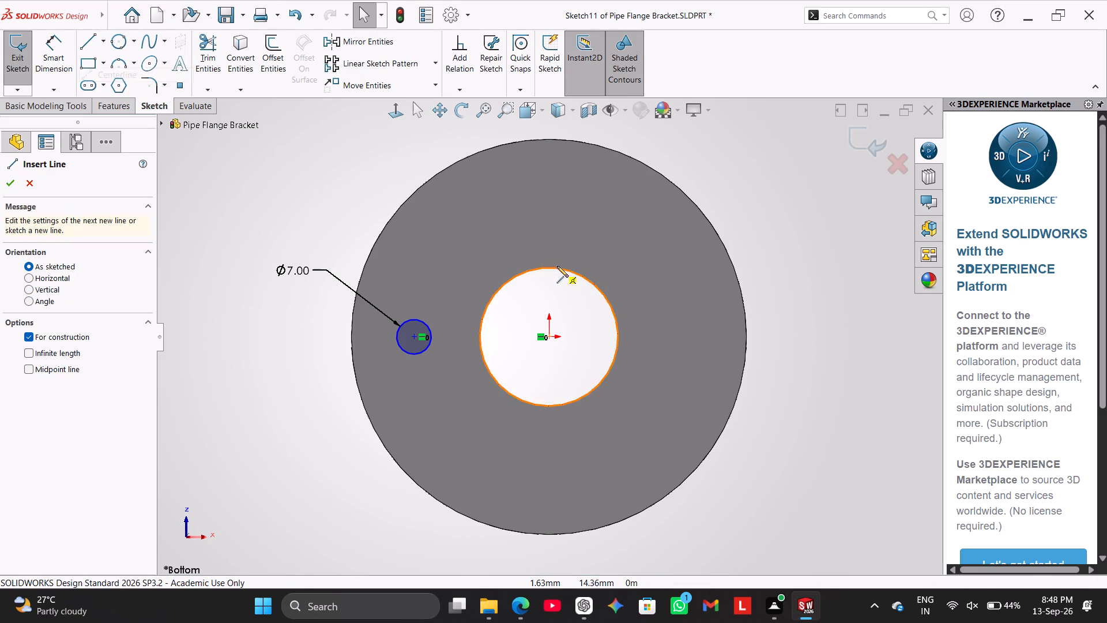
click(549, 335)
click(543, 194)
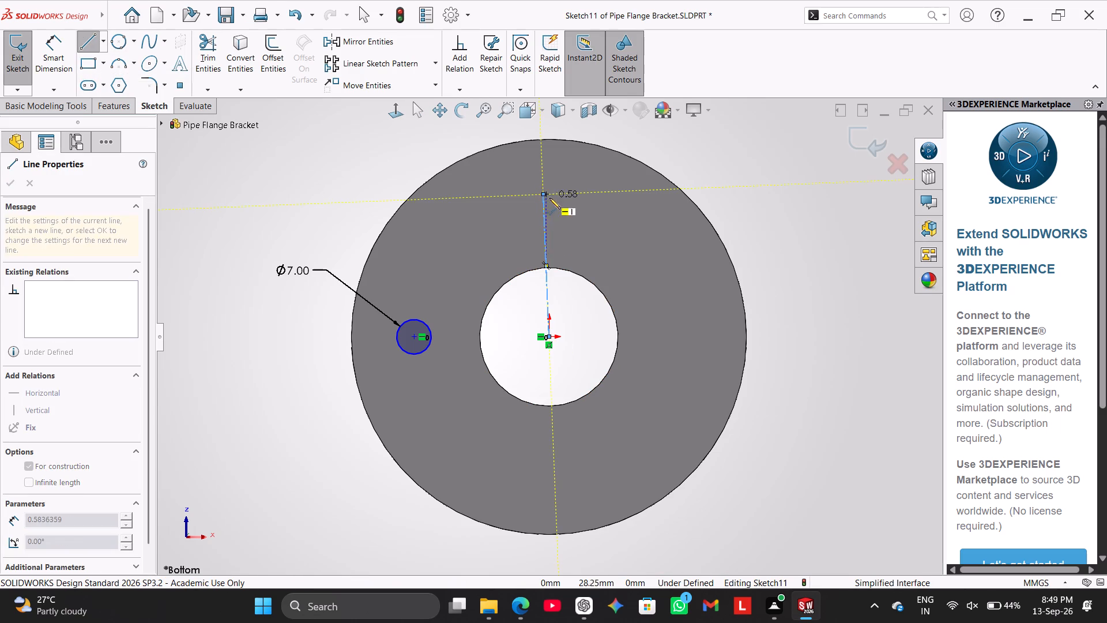
right_click(555, 200)
click(571, 206)
click(541, 215)
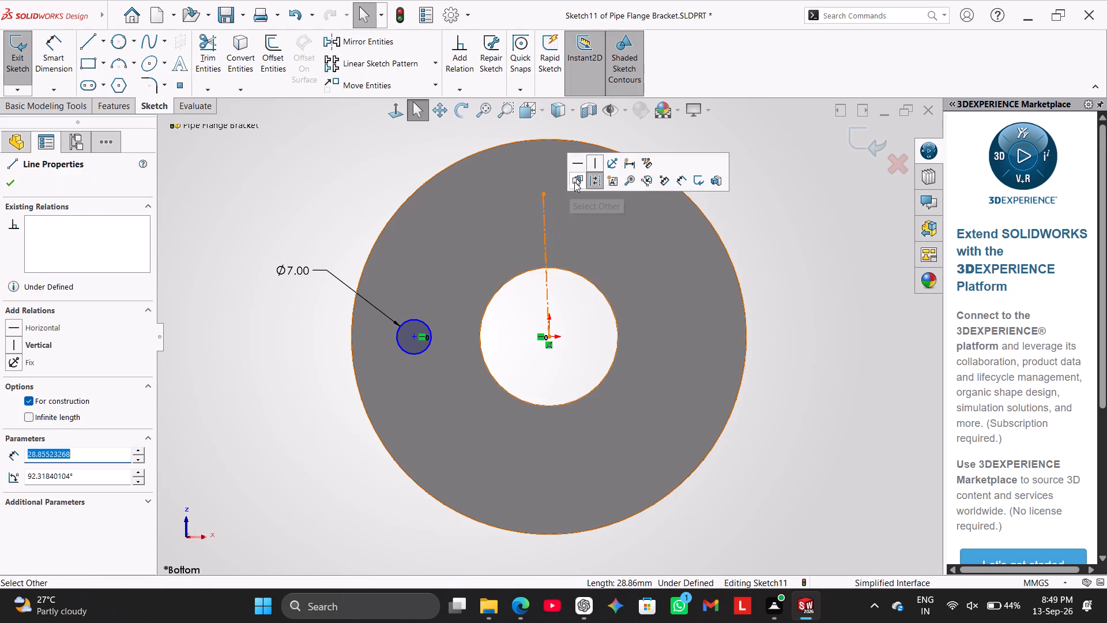
click(596, 158)
click(565, 239)
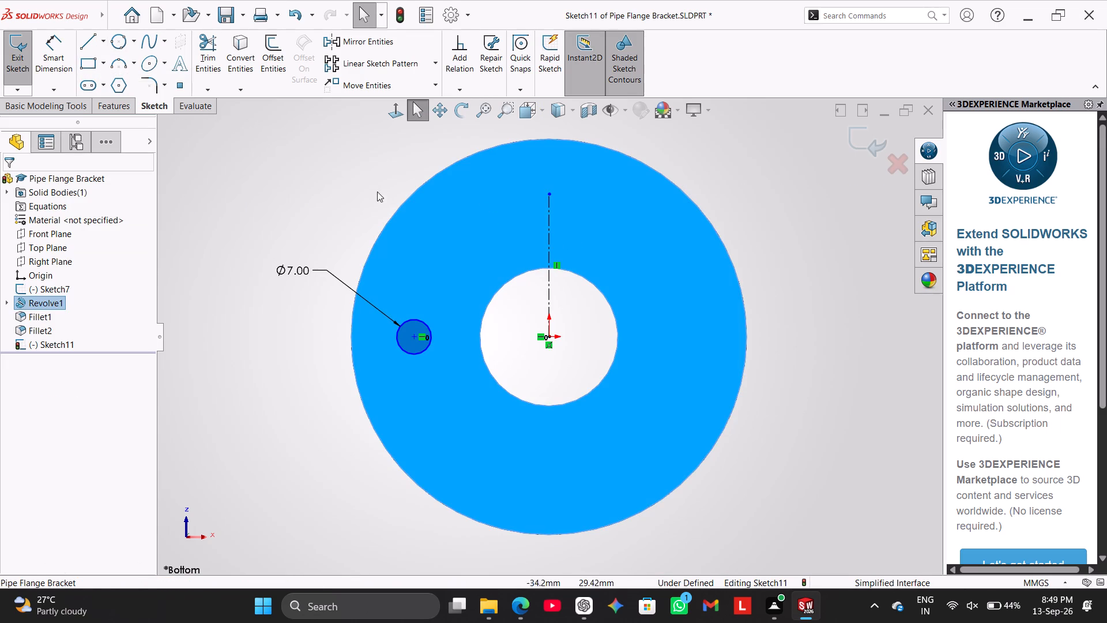
click(355, 175)
Mirror the 7 mm circle about the vertical centerline.
click(393, 46)
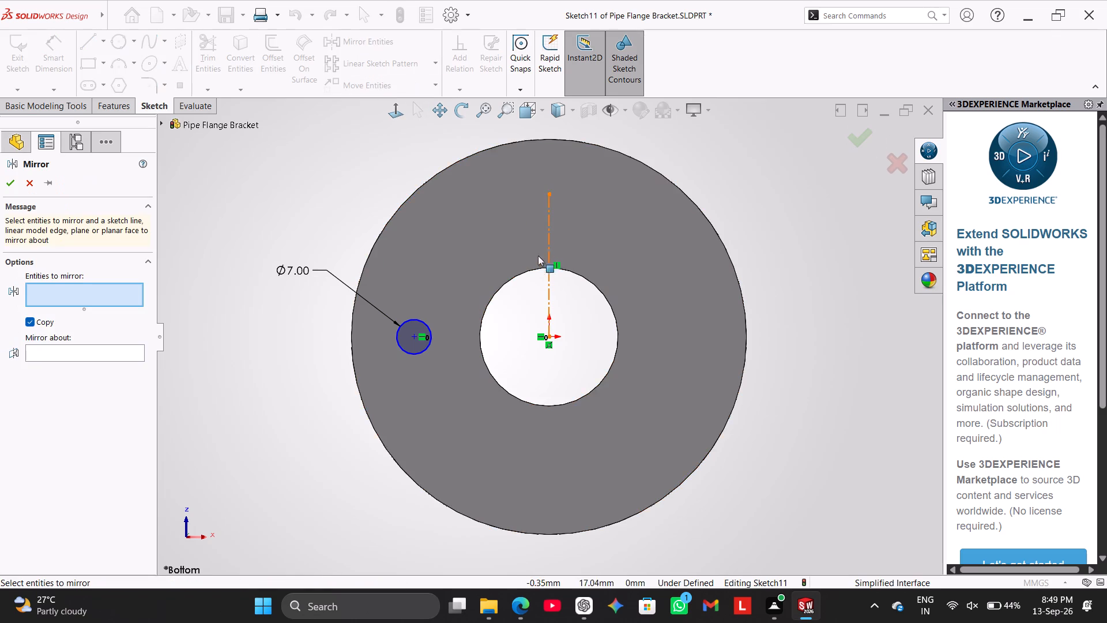
click(430, 338)
click(133, 352)
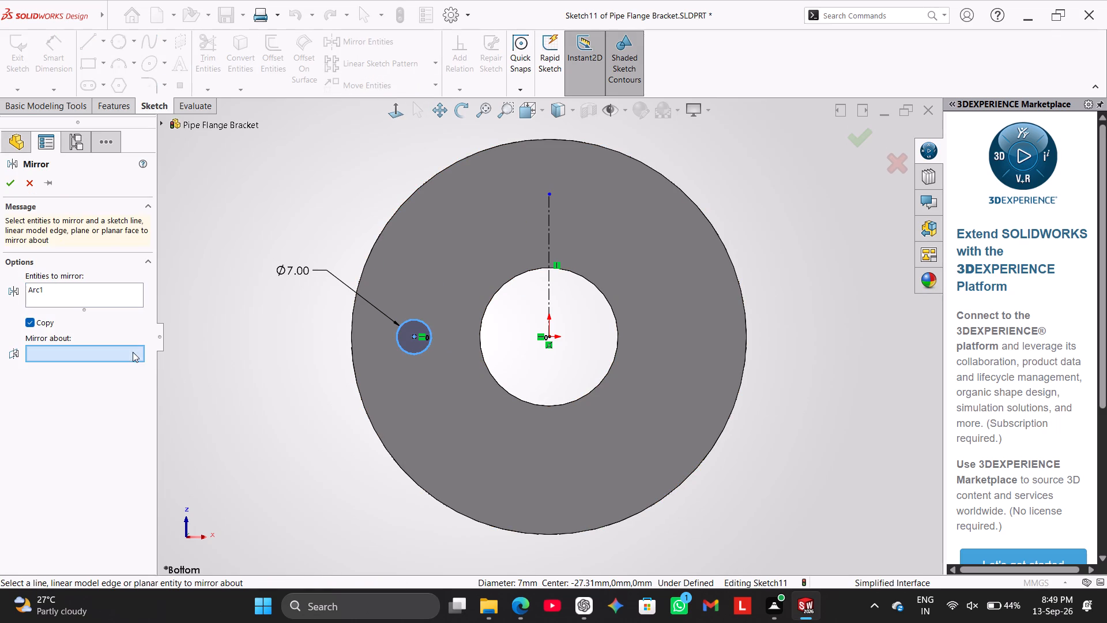
click(545, 229)
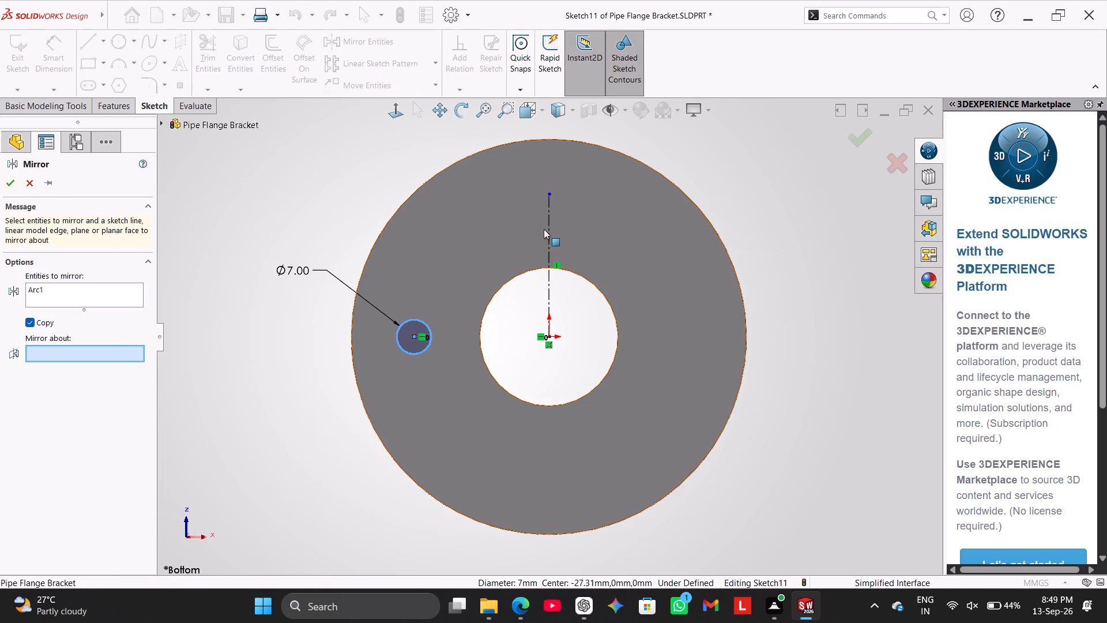
click(547, 229)
click(10, 177)
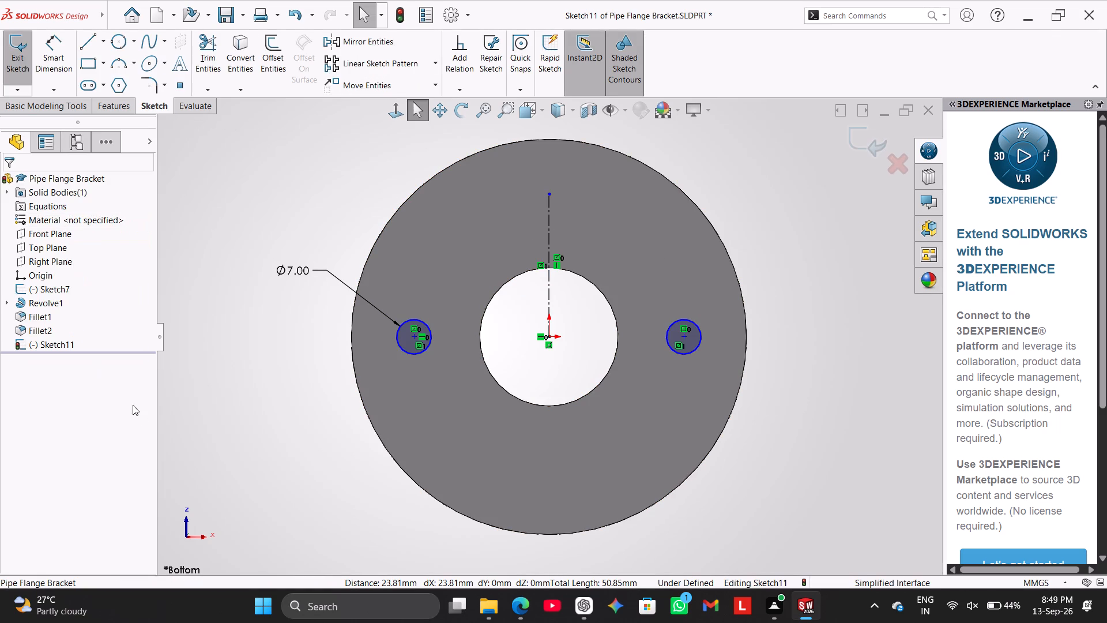
click(143, 414)
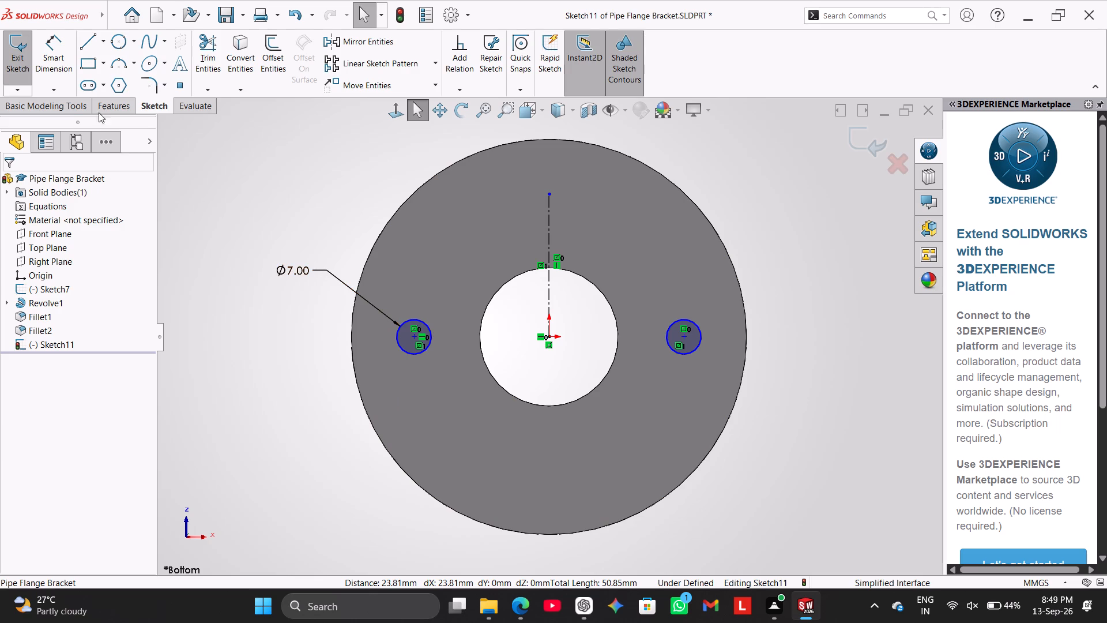
Dimension the horizontal distance between the two small circles' centres as 68 mm.
click(70, 61)
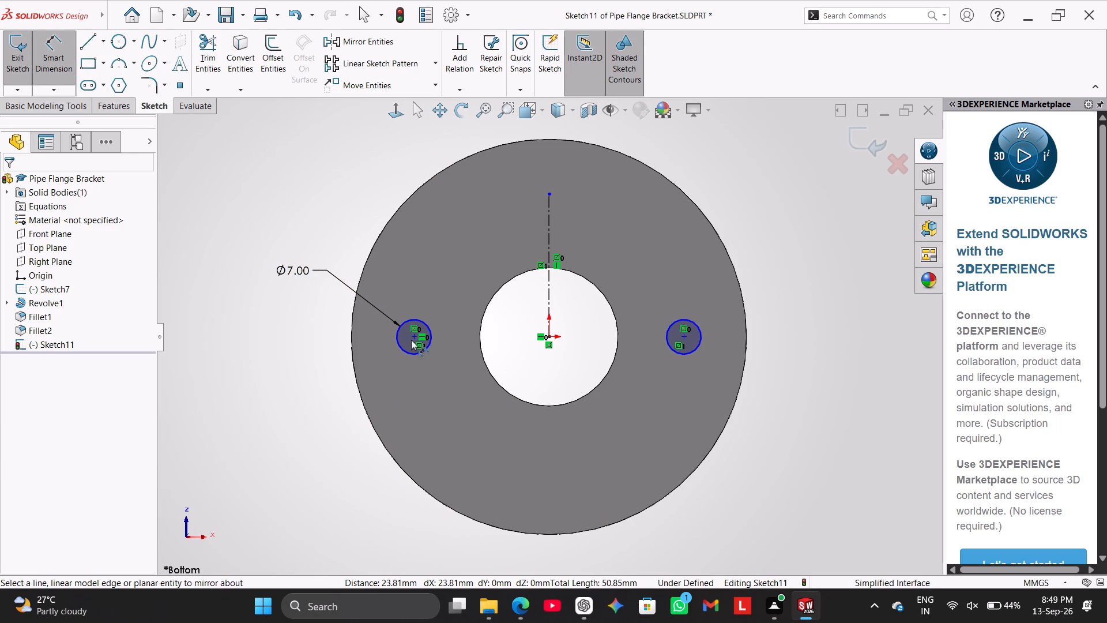
click(415, 337)
click(684, 334)
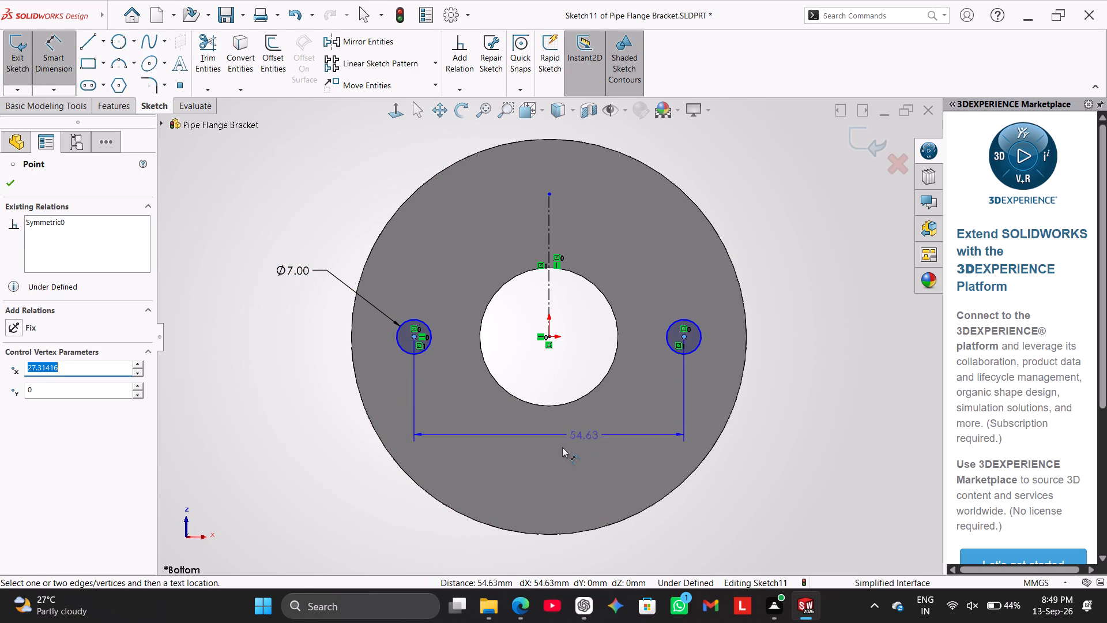
click(541, 557)
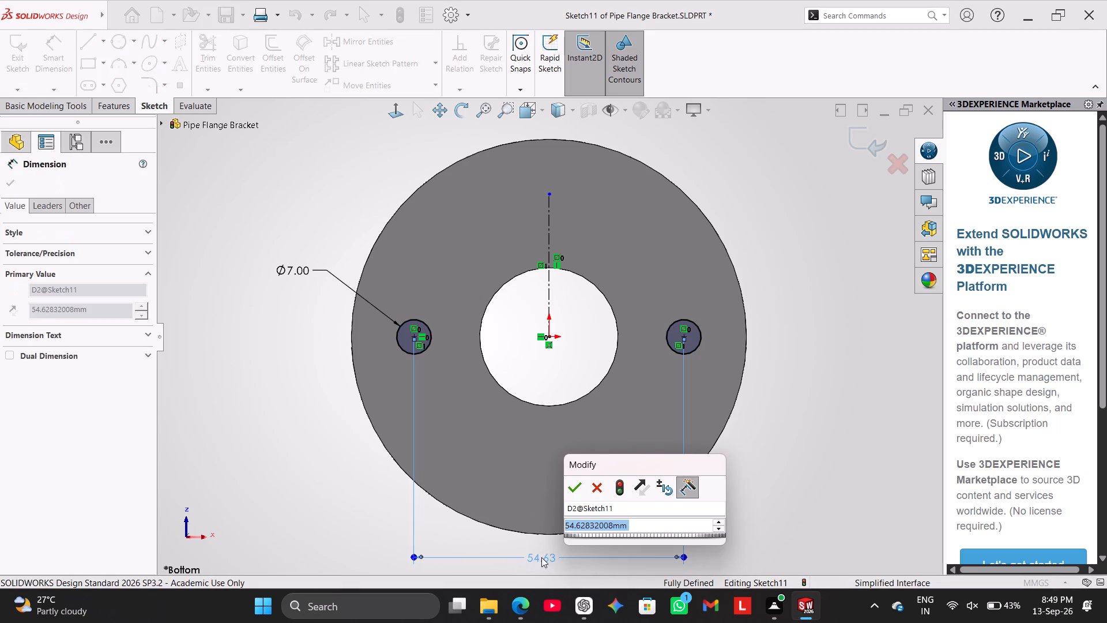
text(68)
key(Return)
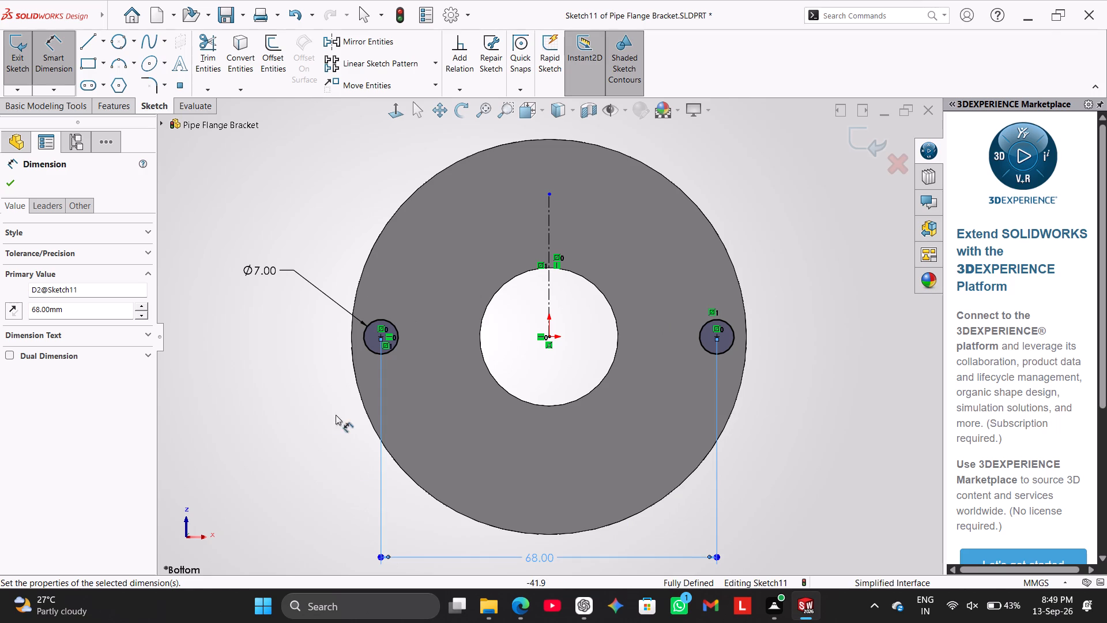
click(293, 426)
right_click(302, 426)
click(342, 464)
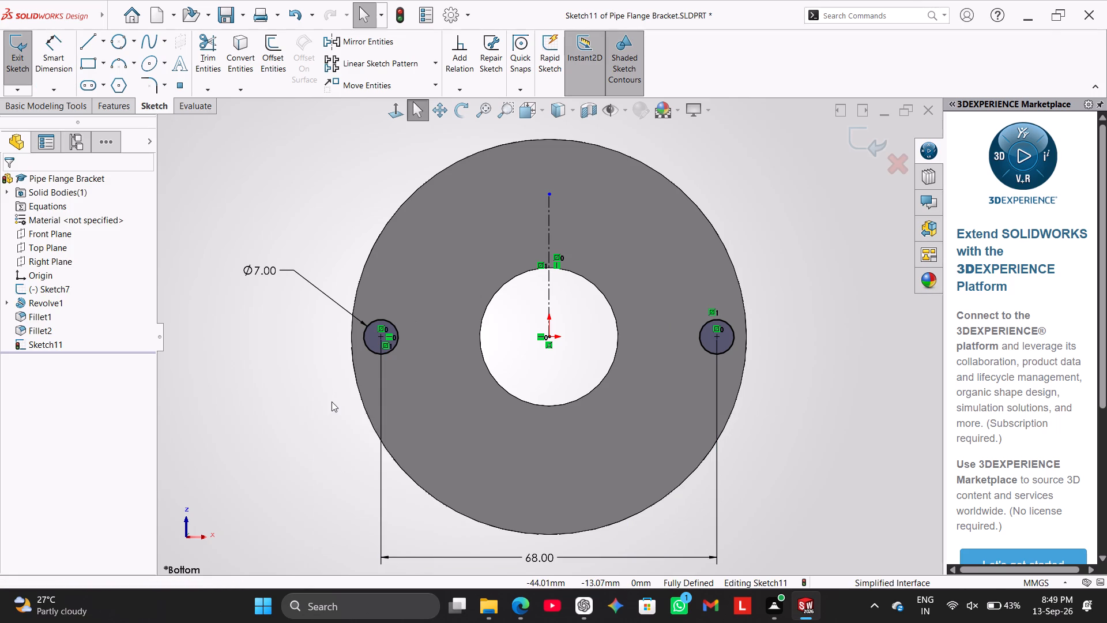
Cut-extrude the two 7 mm circles through the flange with a blind depth of 10 mm.
scroll(332, 400, up, 1)
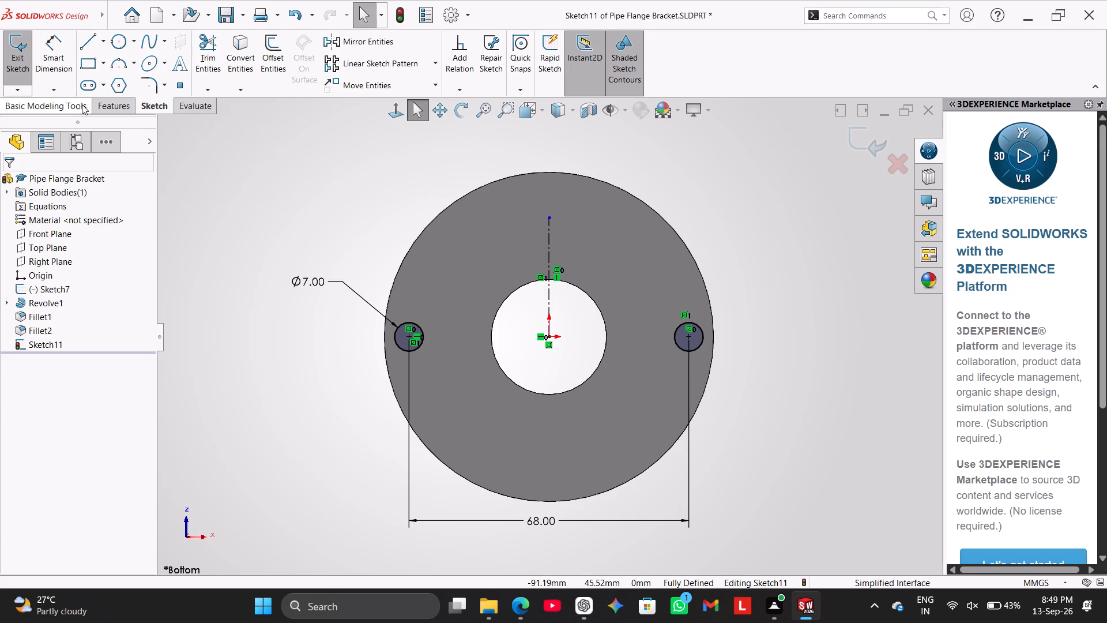
click(123, 99)
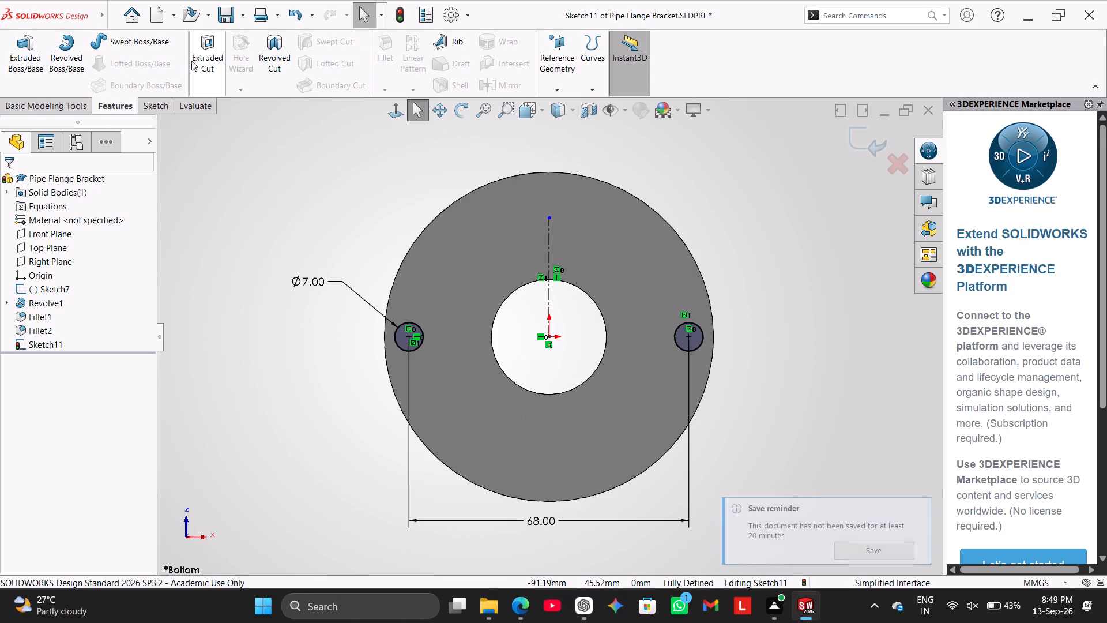
click(197, 57)
middle_drag(249, 184, 246, 312)
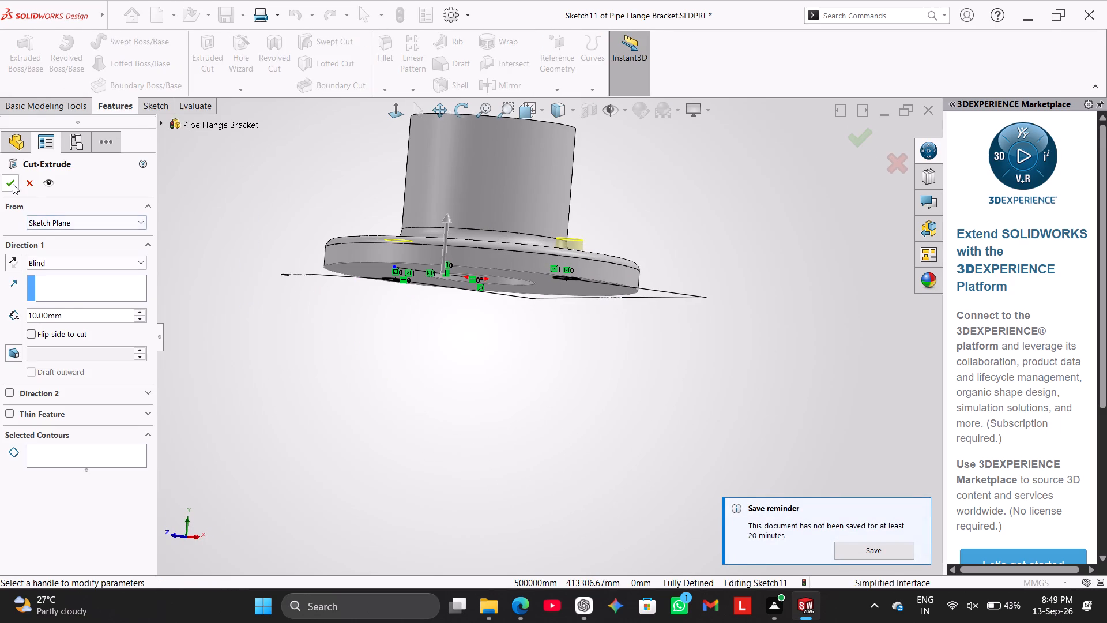
click(11, 183)
scroll(230, 366, up, 1)
middle_drag(231, 366, 247, 446)
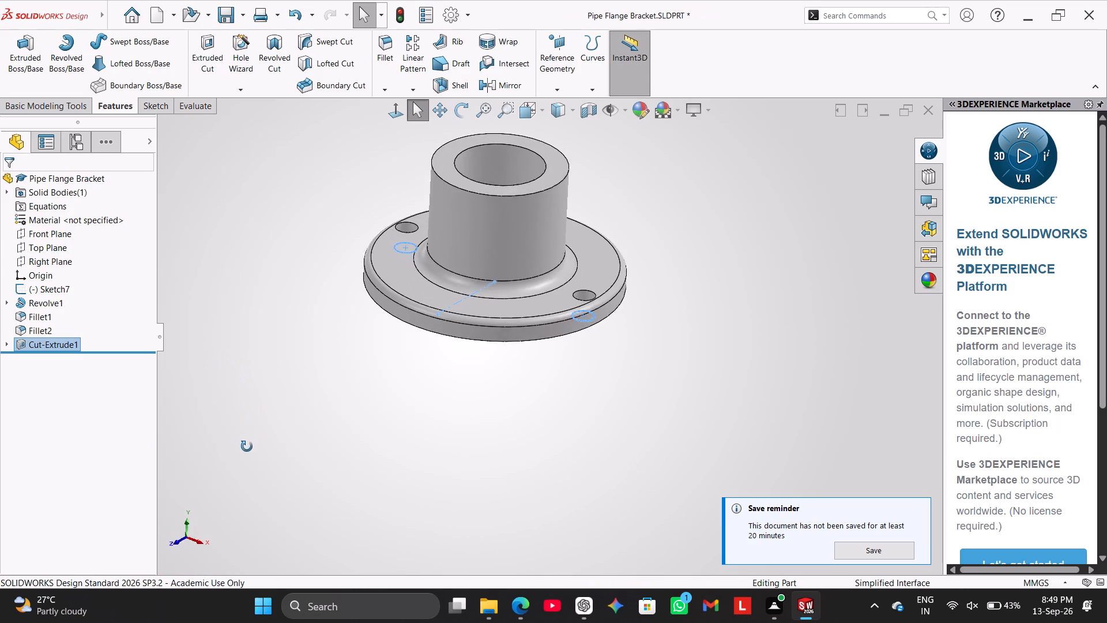
middle_drag(247, 446, 263, 477)
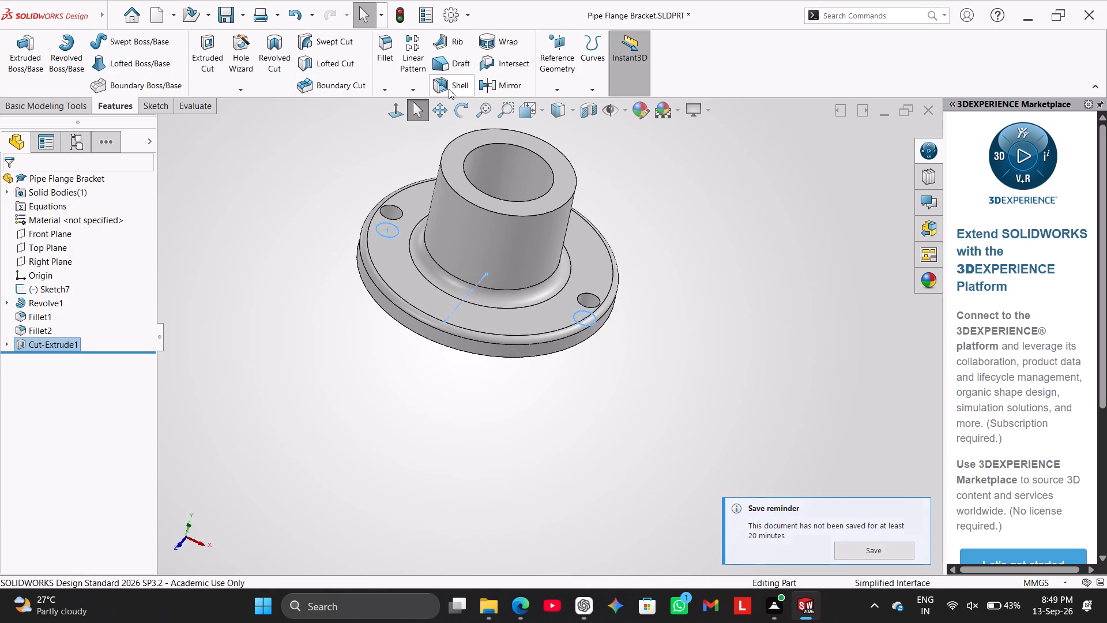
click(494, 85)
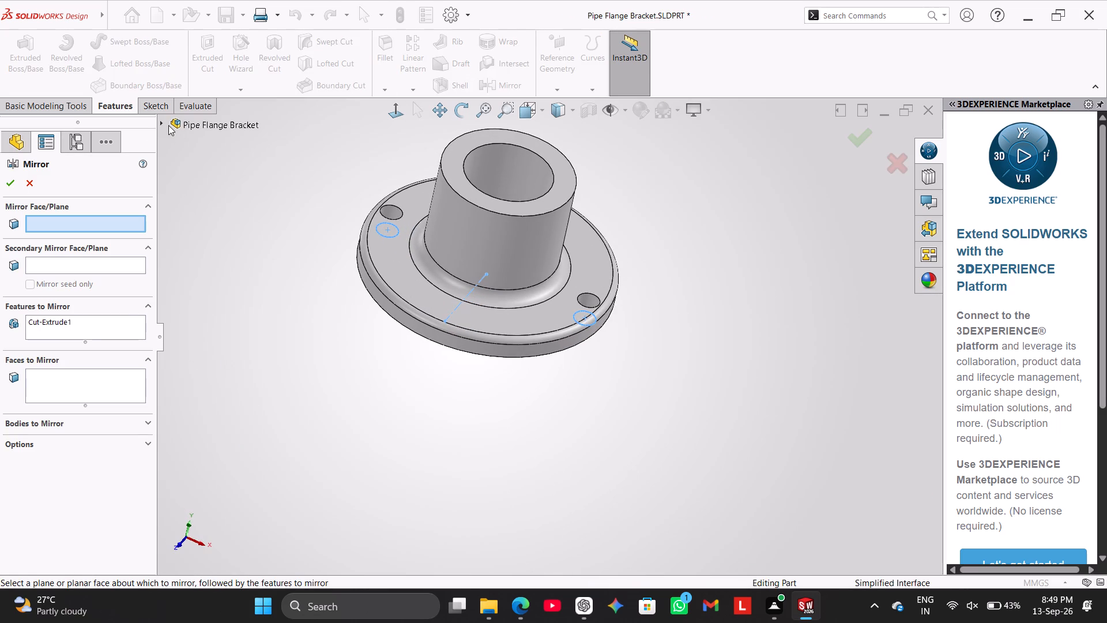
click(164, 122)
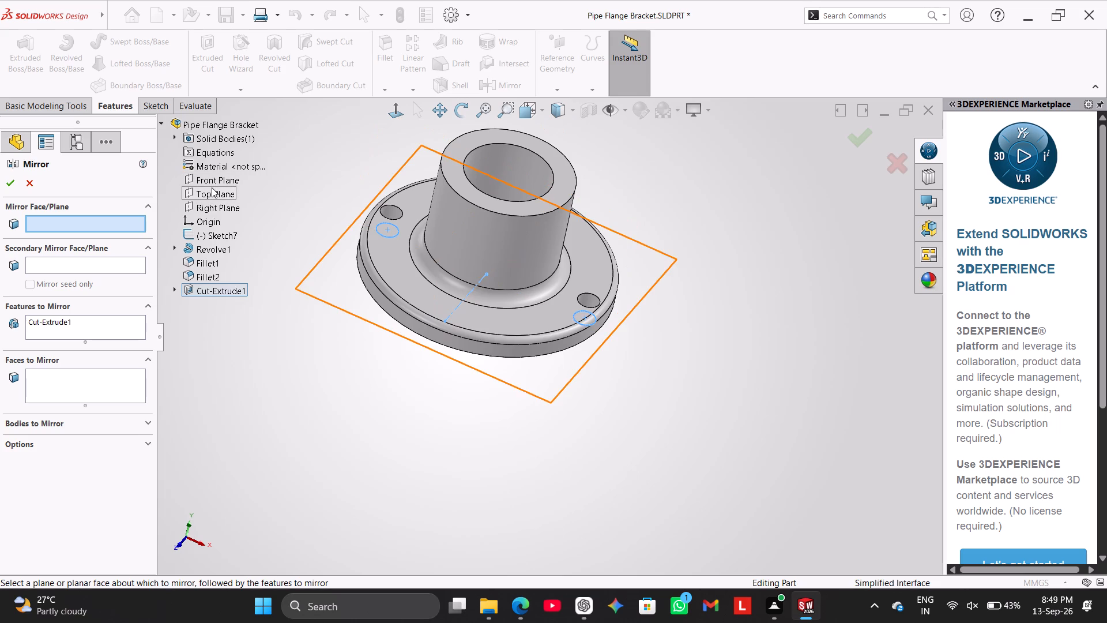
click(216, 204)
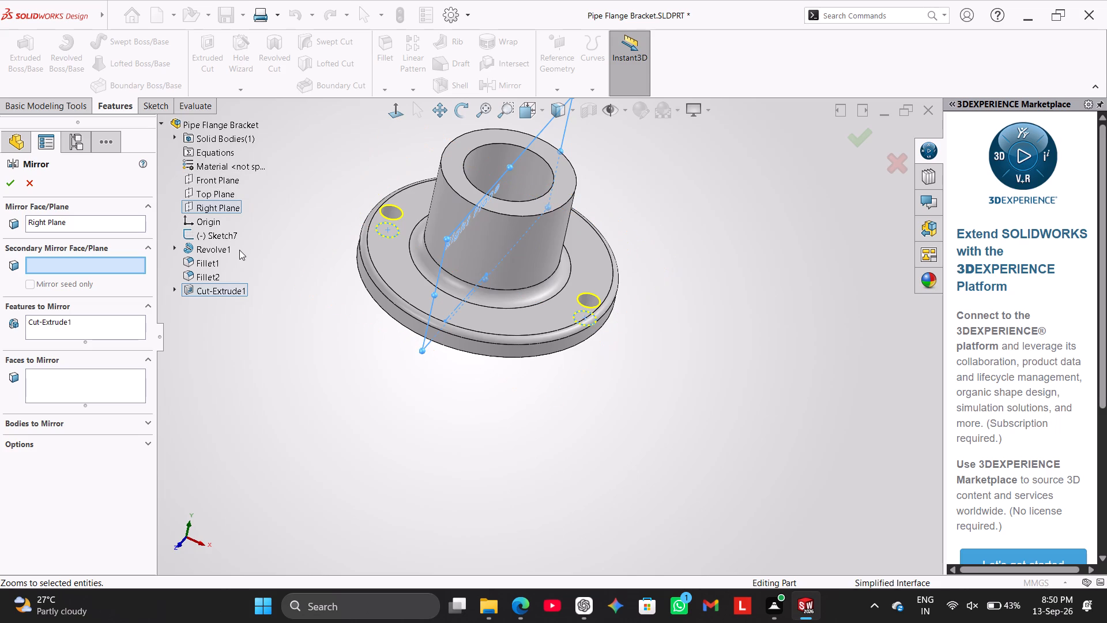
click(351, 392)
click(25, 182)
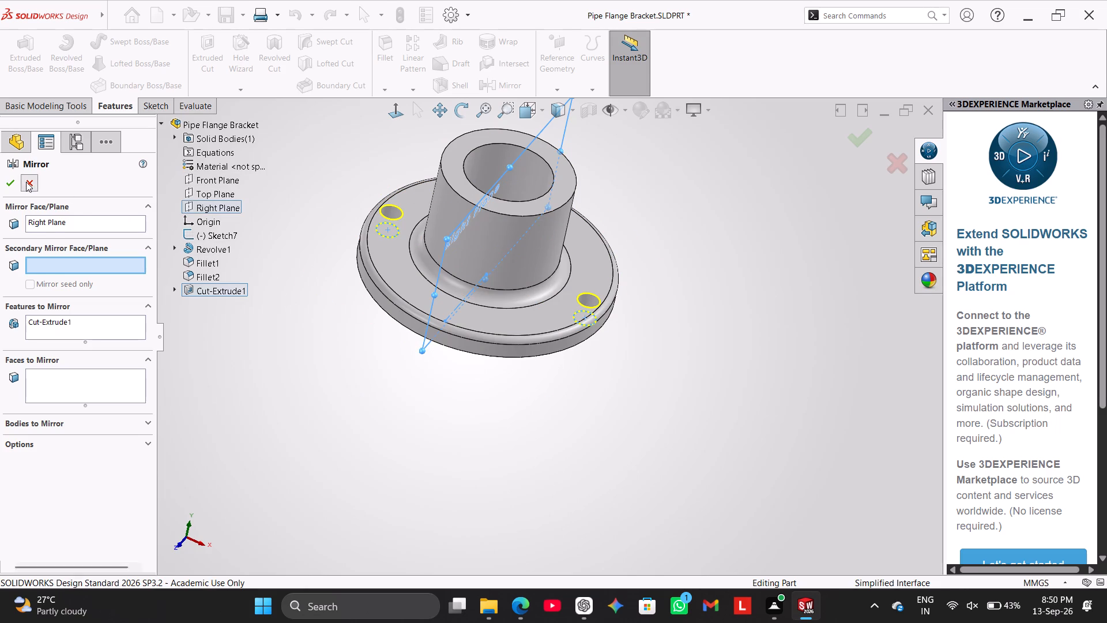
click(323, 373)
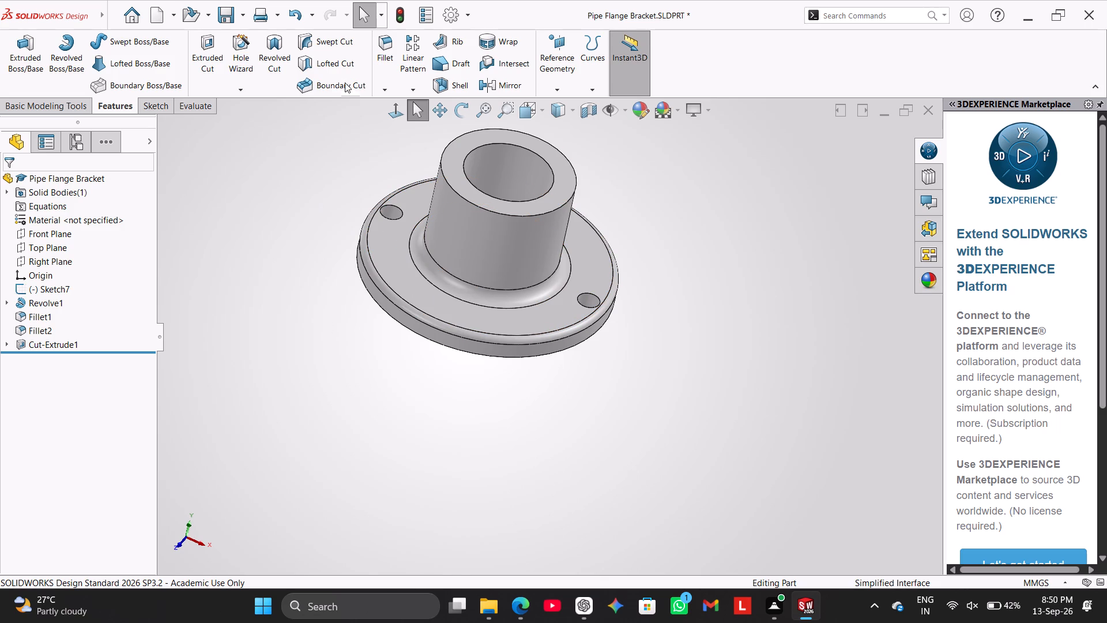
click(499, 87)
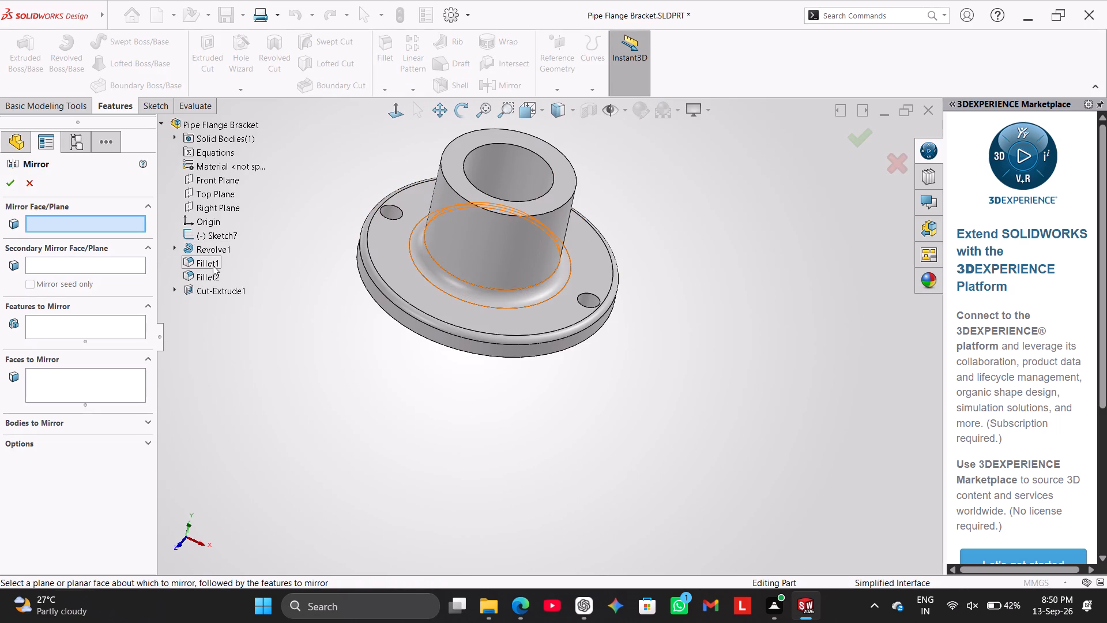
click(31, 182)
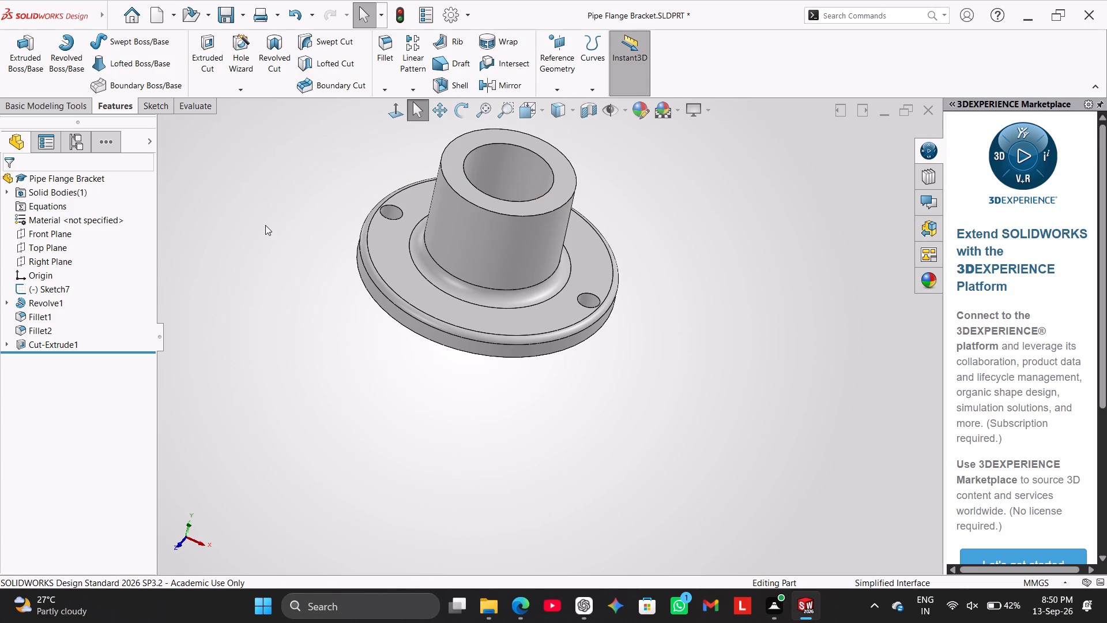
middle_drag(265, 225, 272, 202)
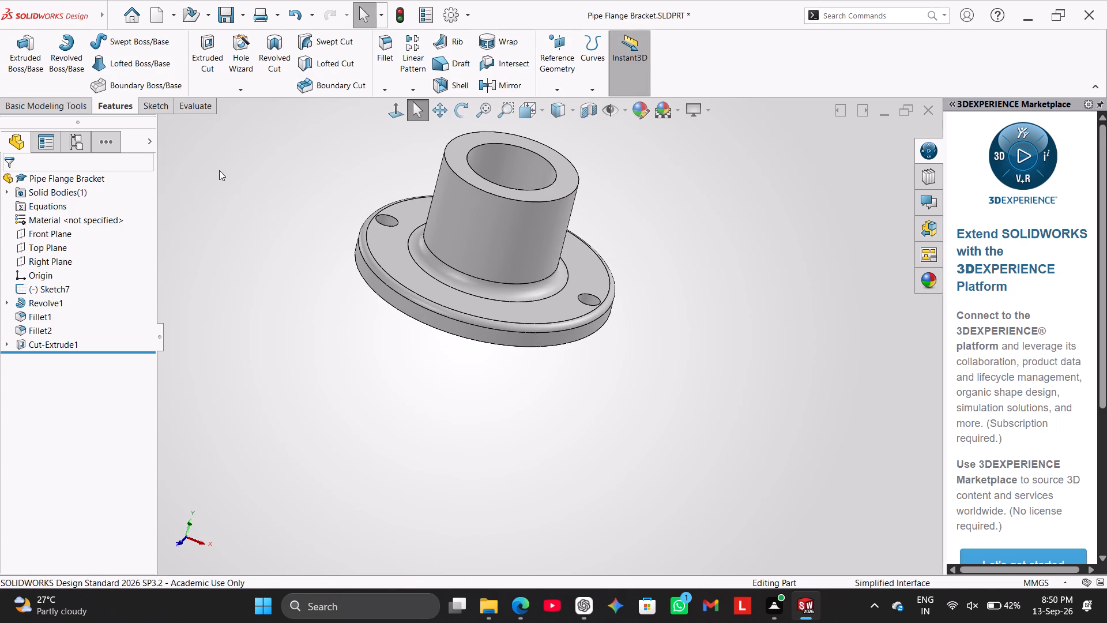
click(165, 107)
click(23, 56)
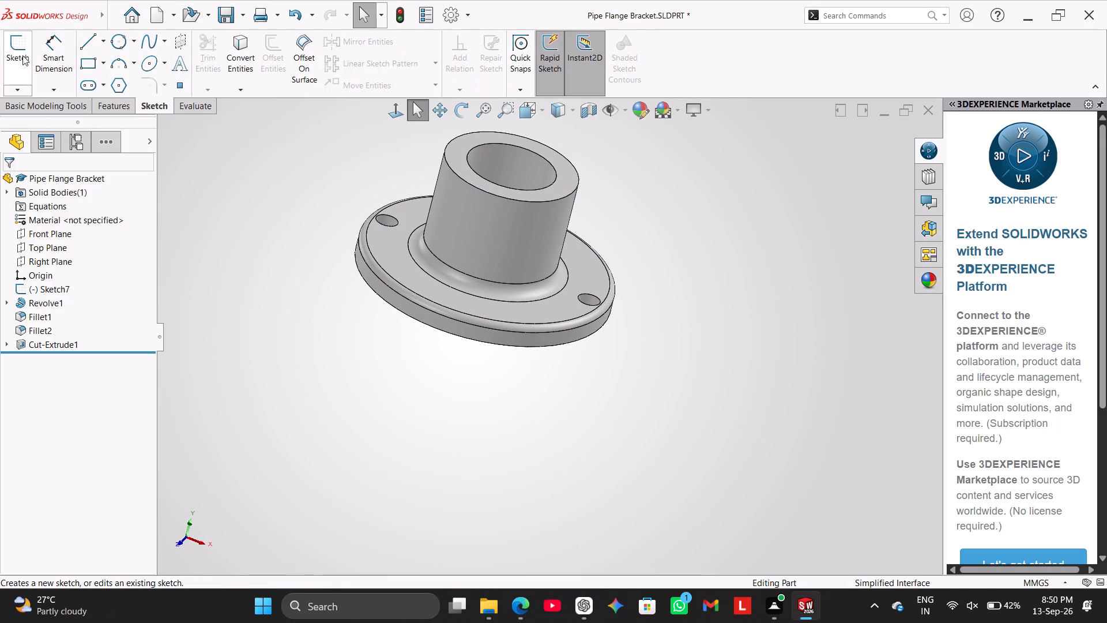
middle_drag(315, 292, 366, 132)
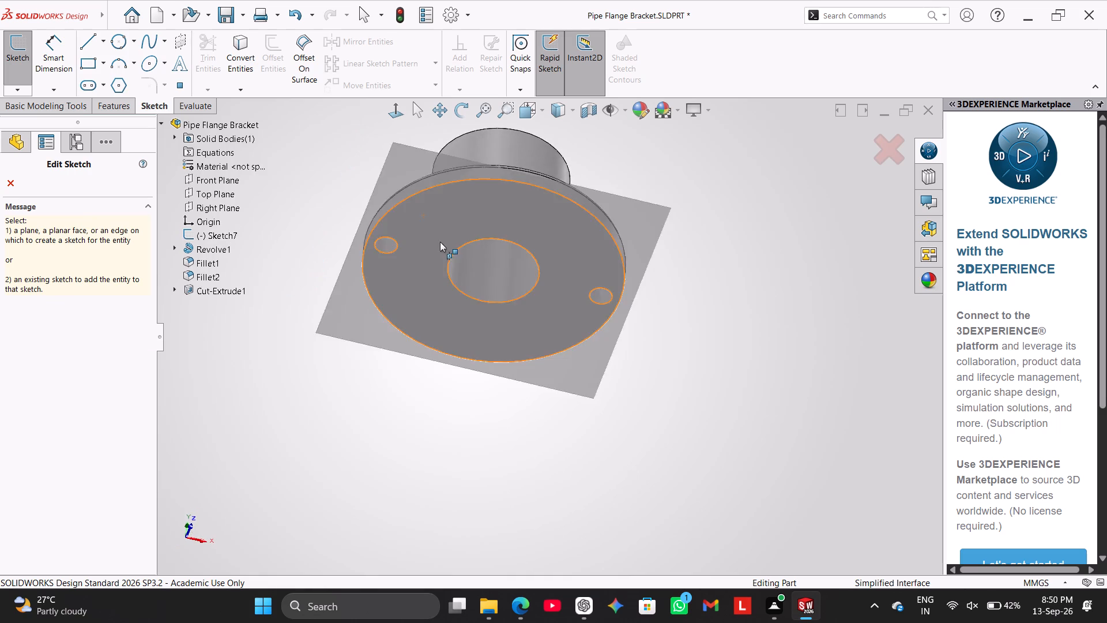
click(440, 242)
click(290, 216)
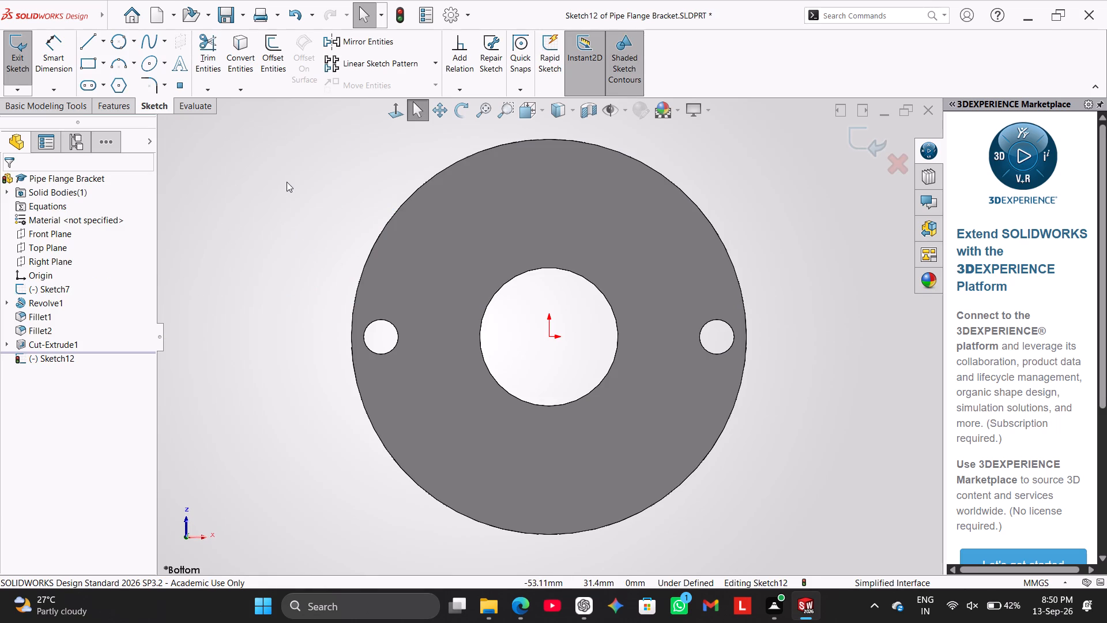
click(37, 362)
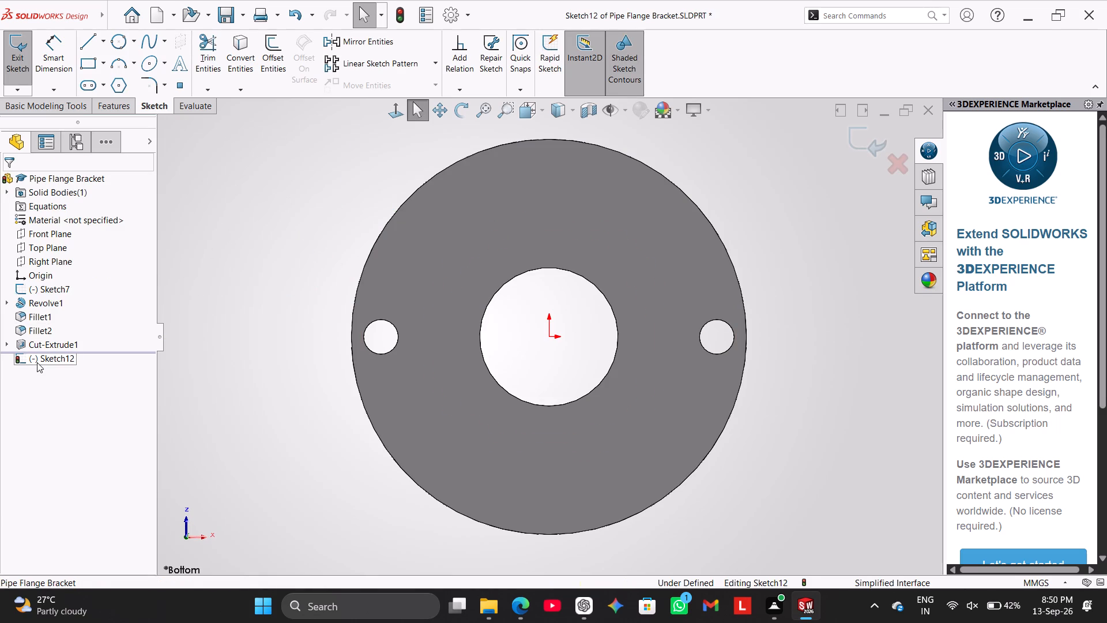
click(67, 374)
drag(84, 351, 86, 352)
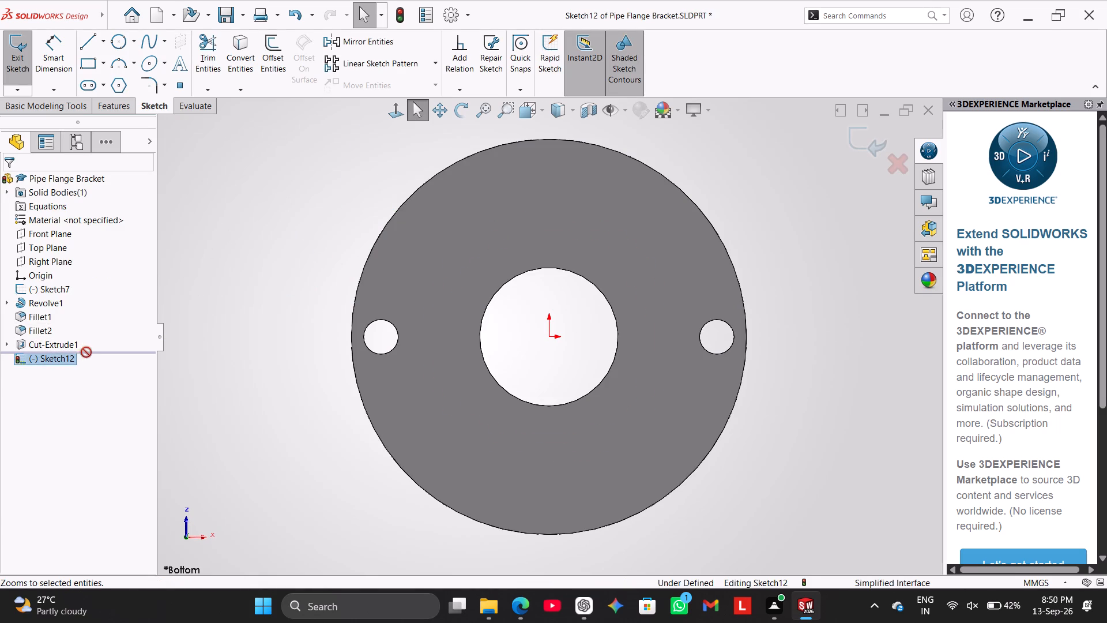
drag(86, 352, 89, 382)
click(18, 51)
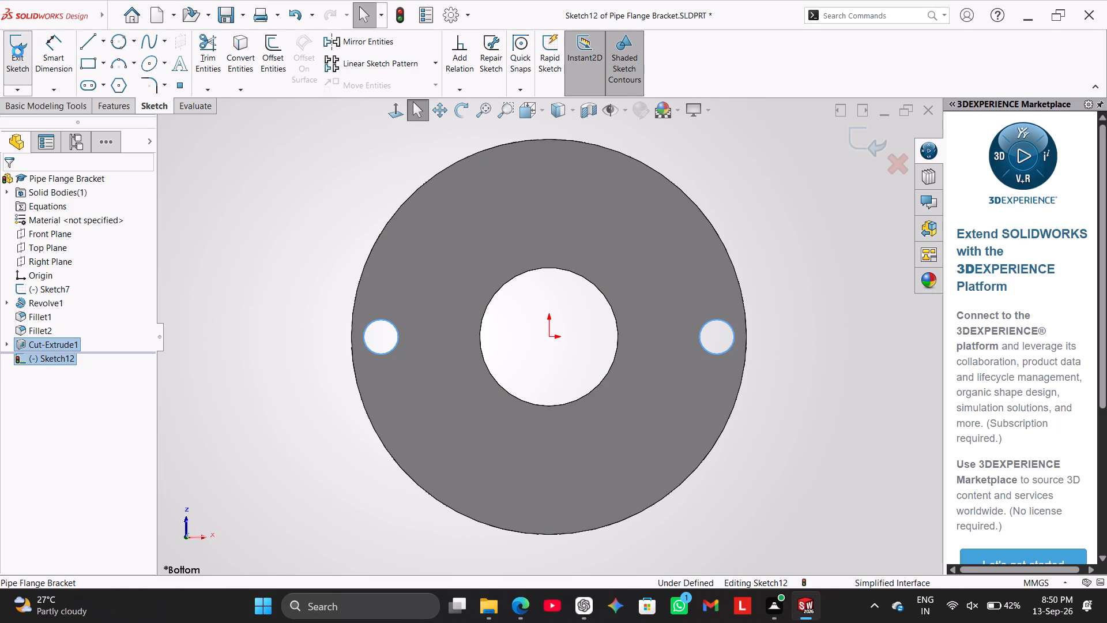
Reopen the hole cut's sketch and circular-pattern the original 7 mm circle about the origin, with 4 equally spaced instances over 360 degrees.
click(8, 343)
click(50, 362)
click(67, 330)
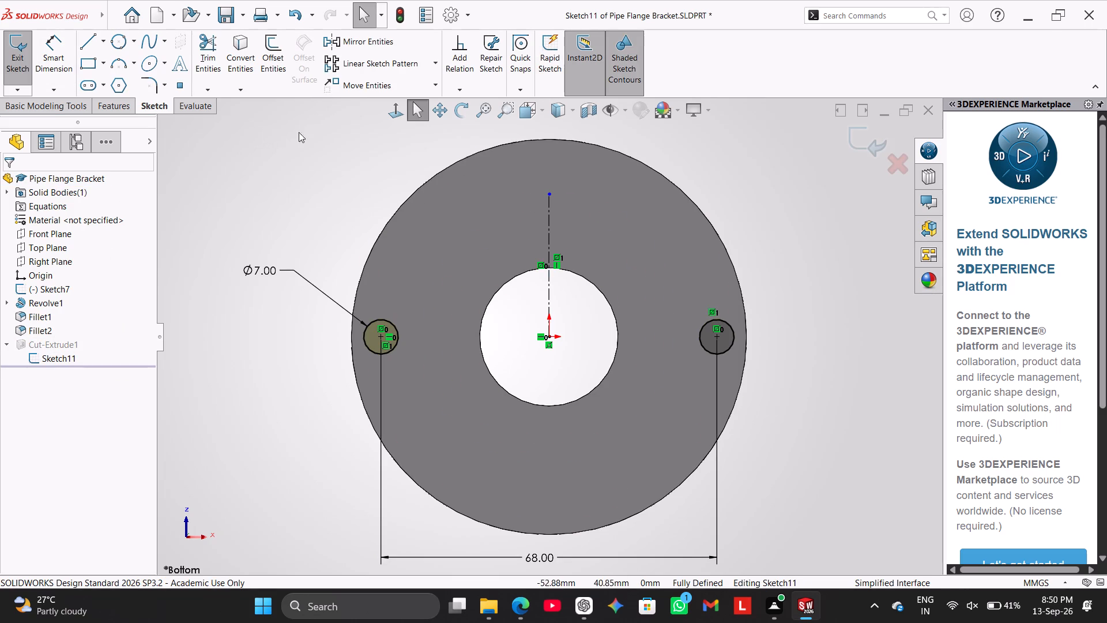
click(436, 63)
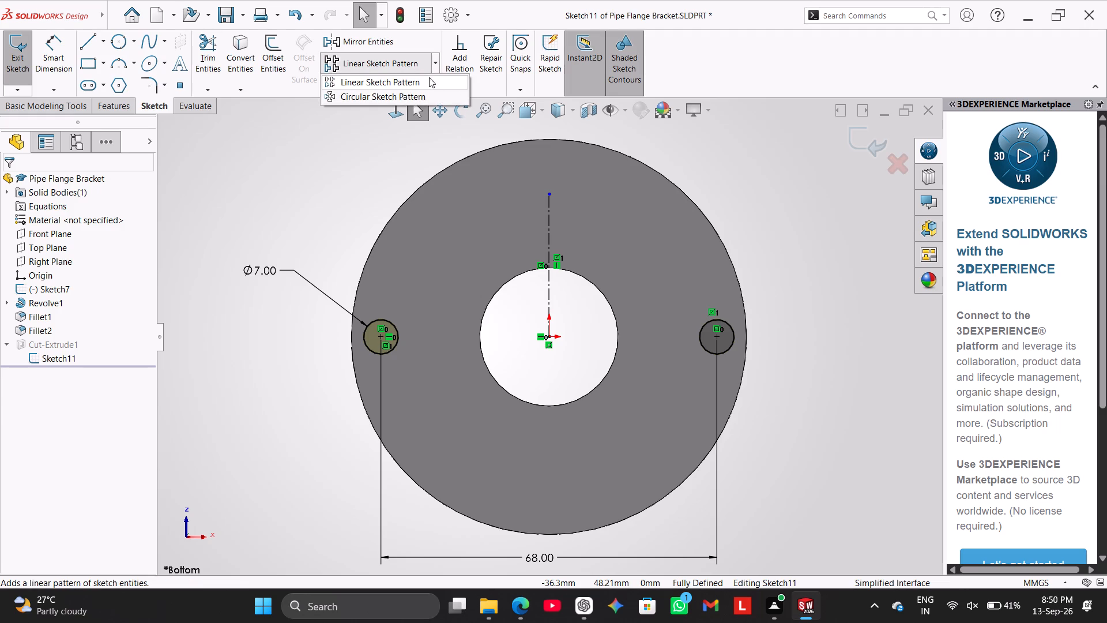
click(430, 96)
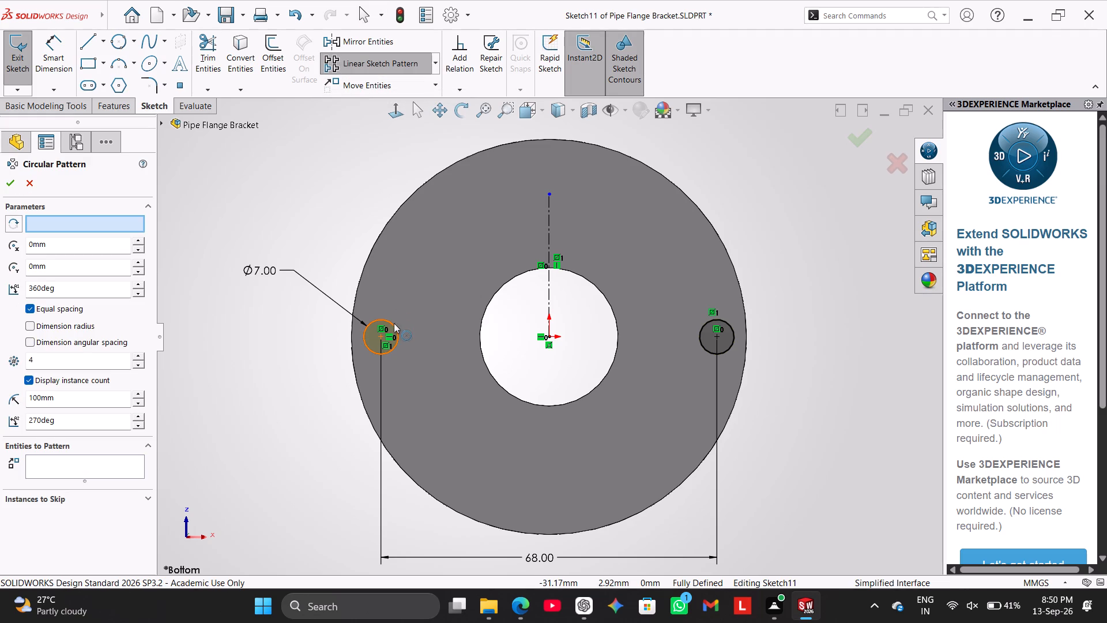
click(394, 323)
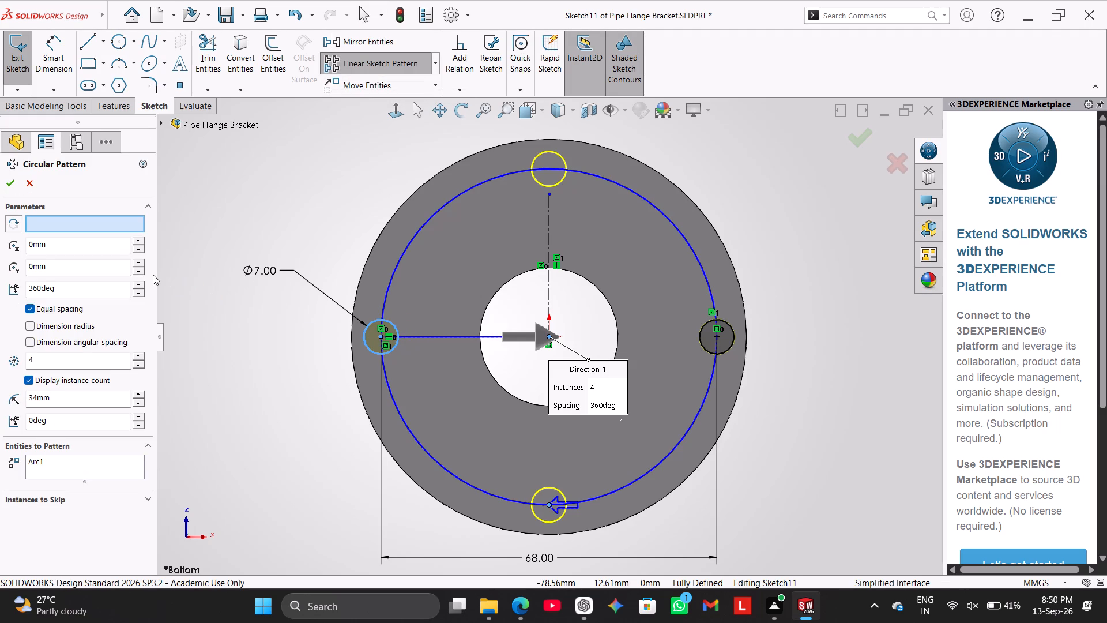
click(0, 182)
click(5, 184)
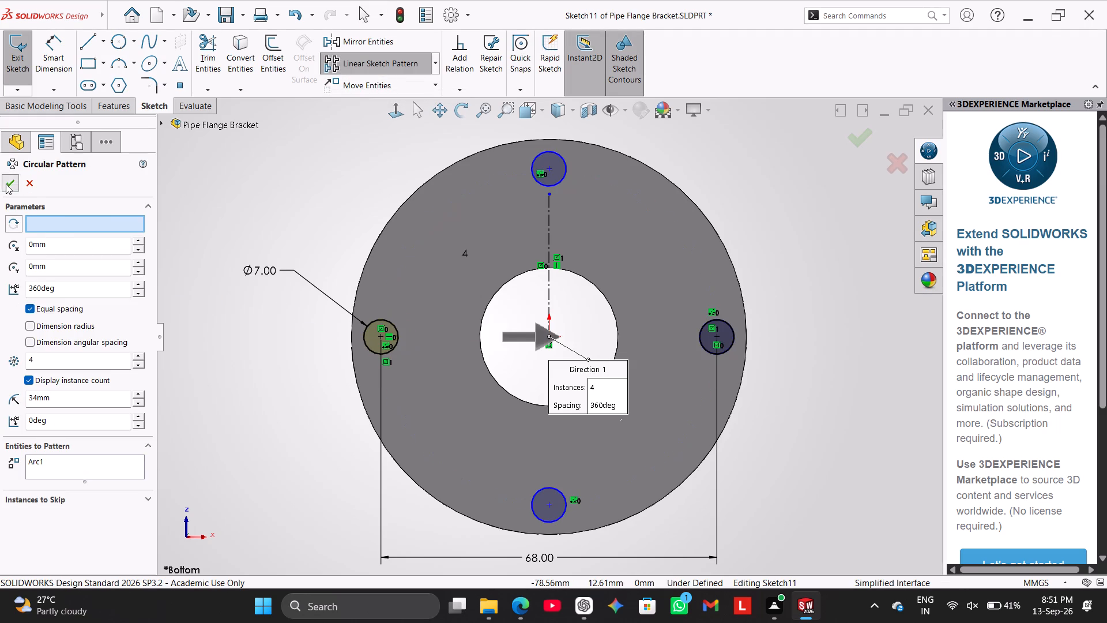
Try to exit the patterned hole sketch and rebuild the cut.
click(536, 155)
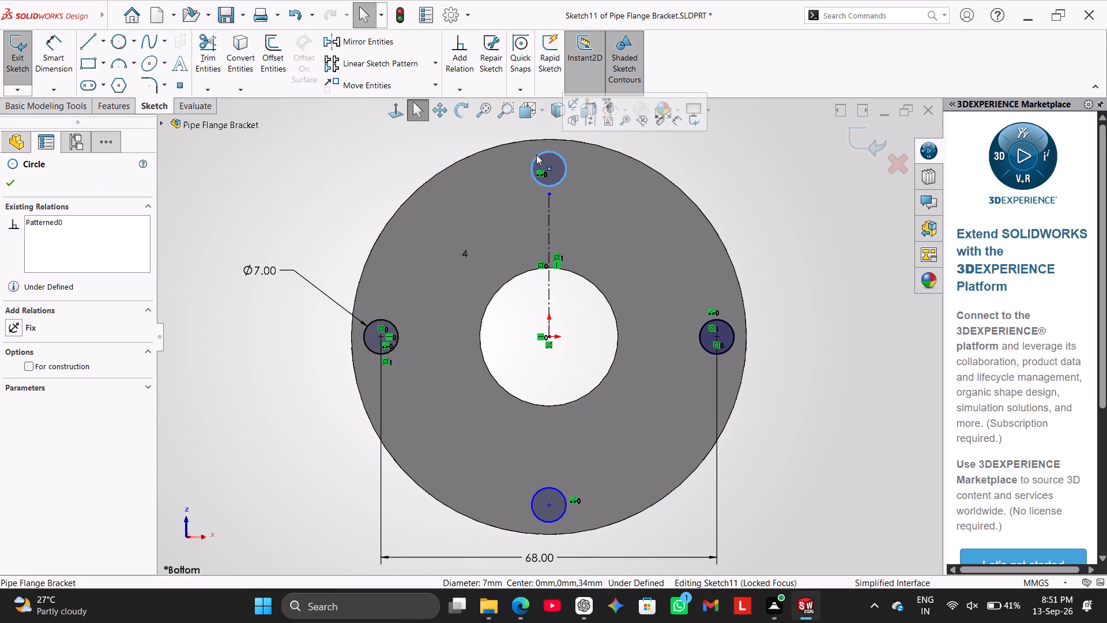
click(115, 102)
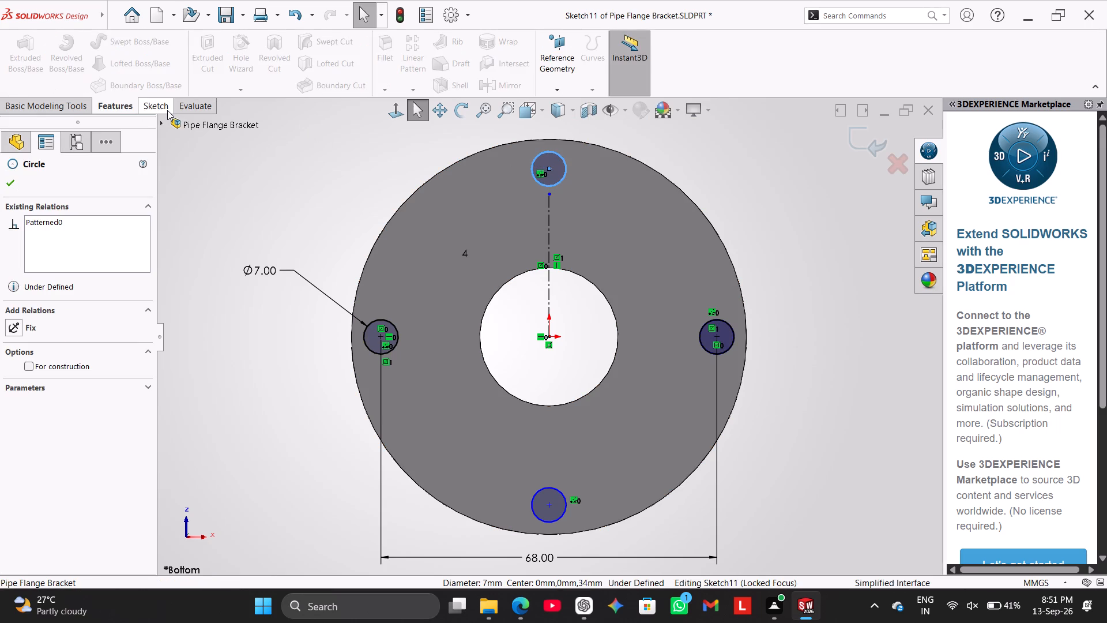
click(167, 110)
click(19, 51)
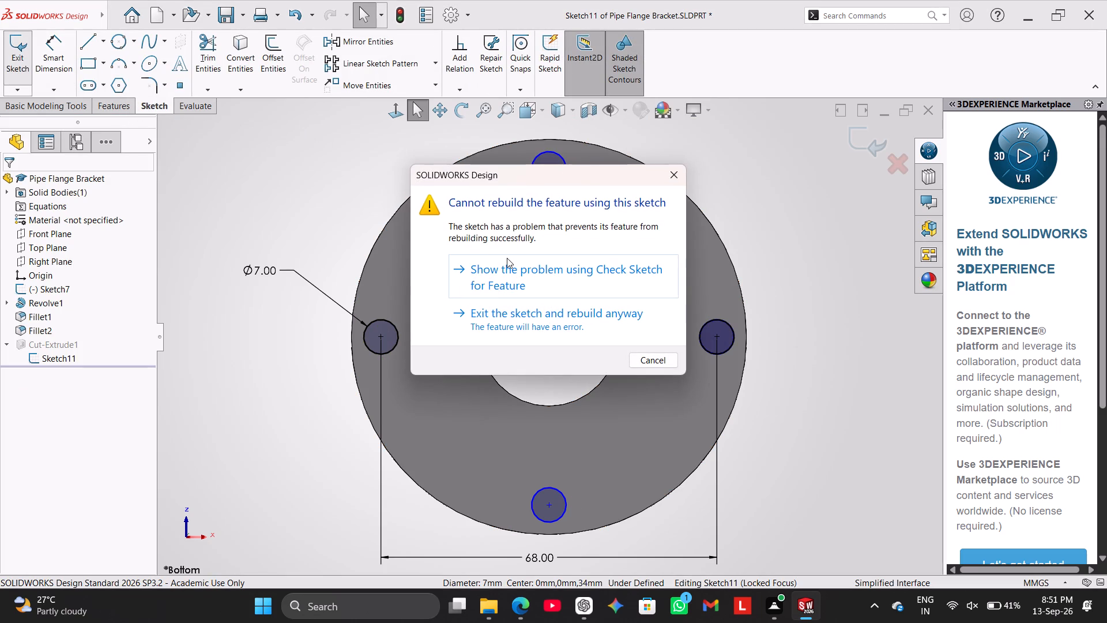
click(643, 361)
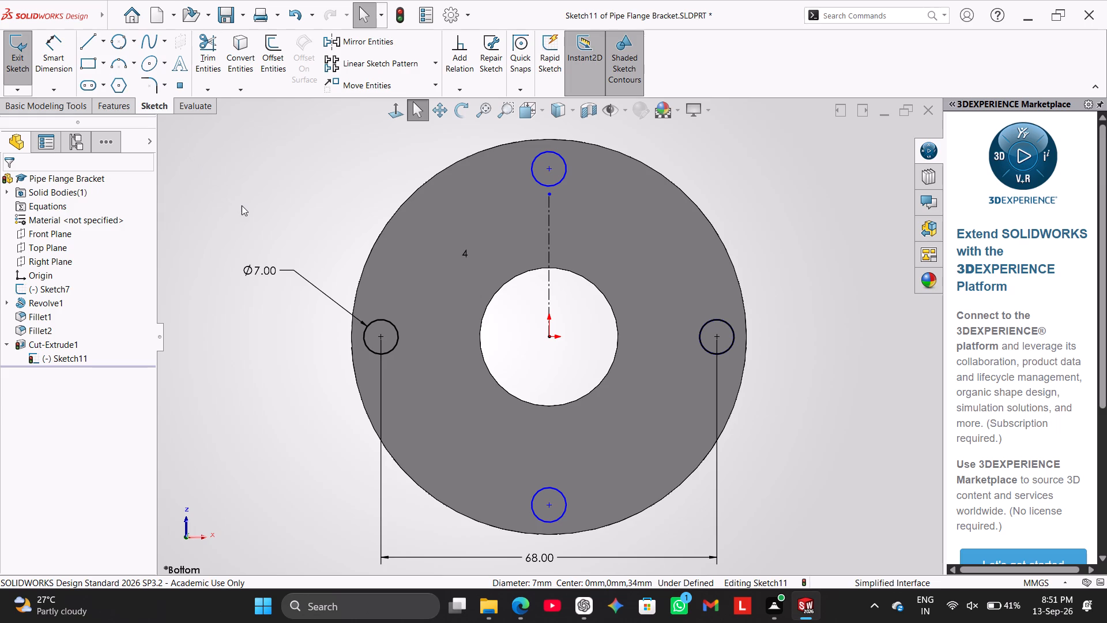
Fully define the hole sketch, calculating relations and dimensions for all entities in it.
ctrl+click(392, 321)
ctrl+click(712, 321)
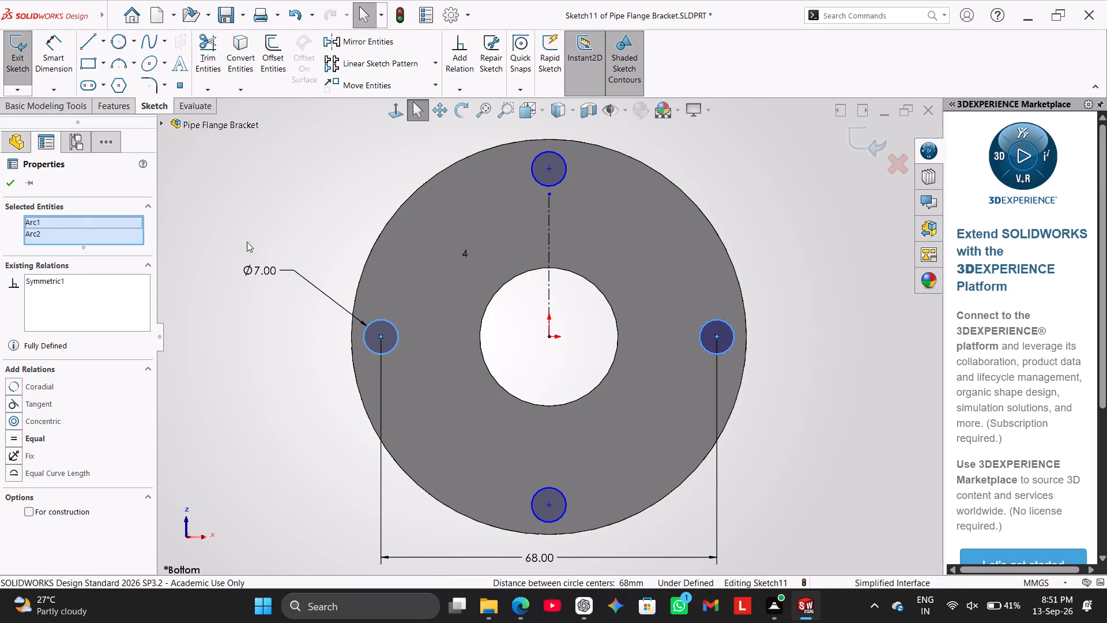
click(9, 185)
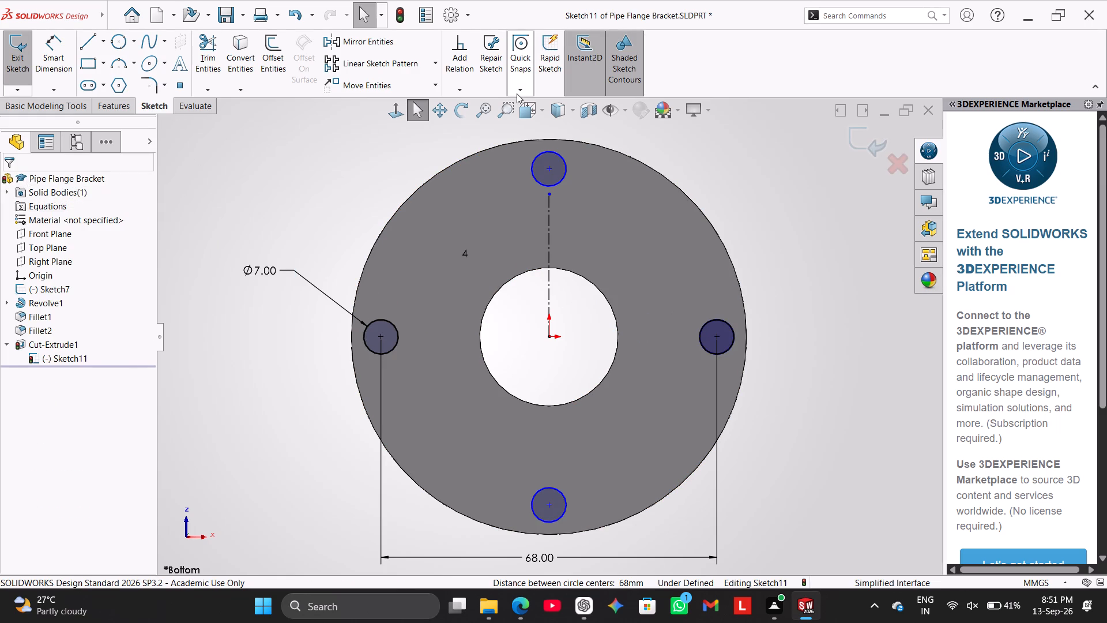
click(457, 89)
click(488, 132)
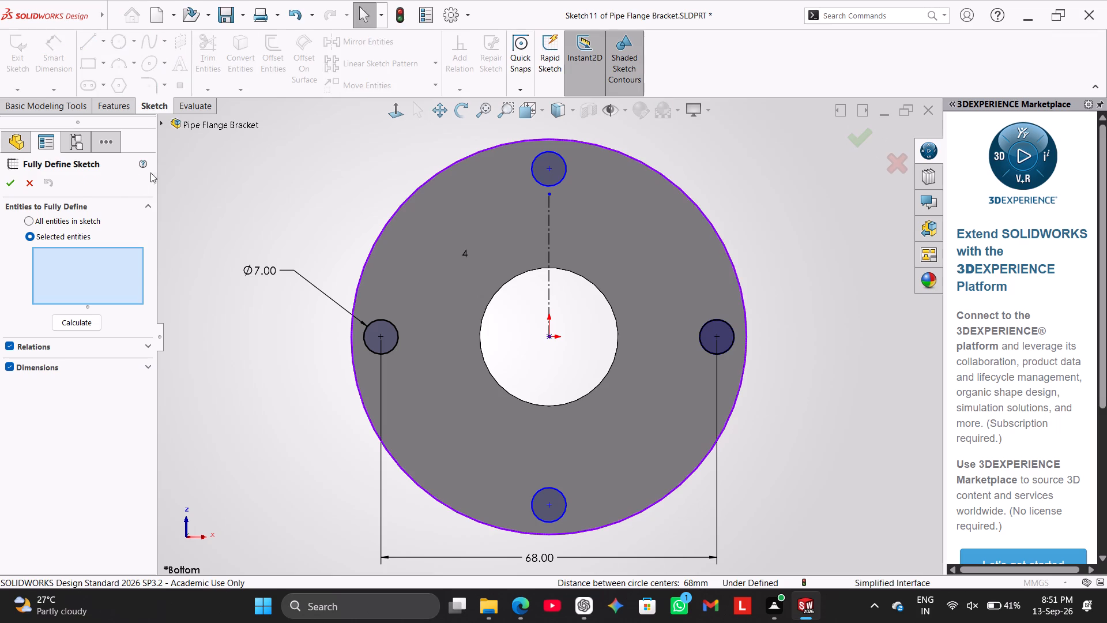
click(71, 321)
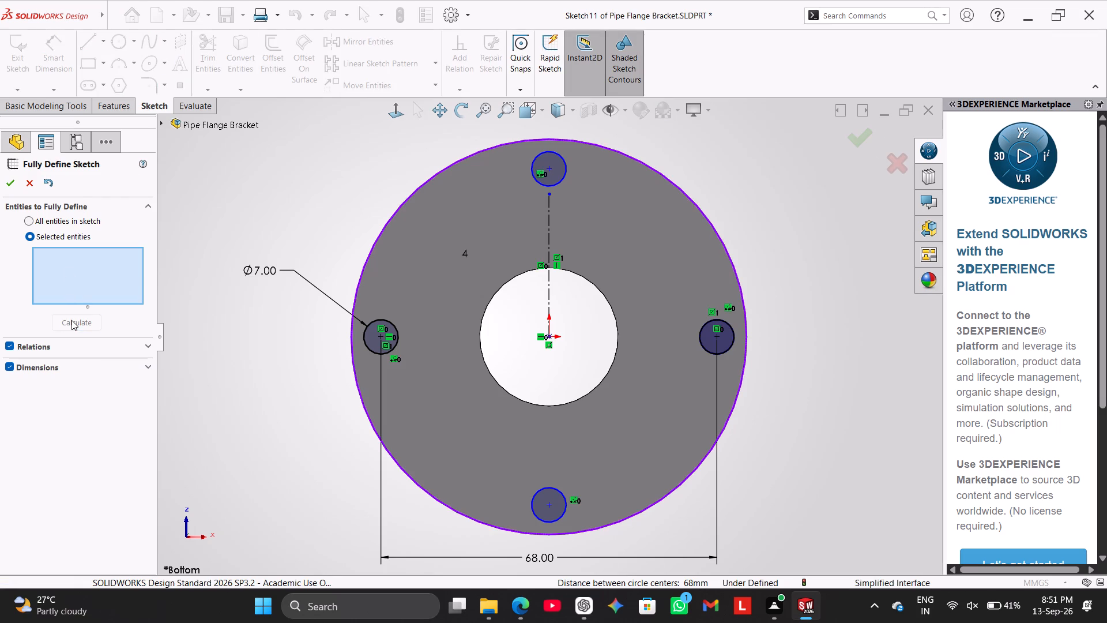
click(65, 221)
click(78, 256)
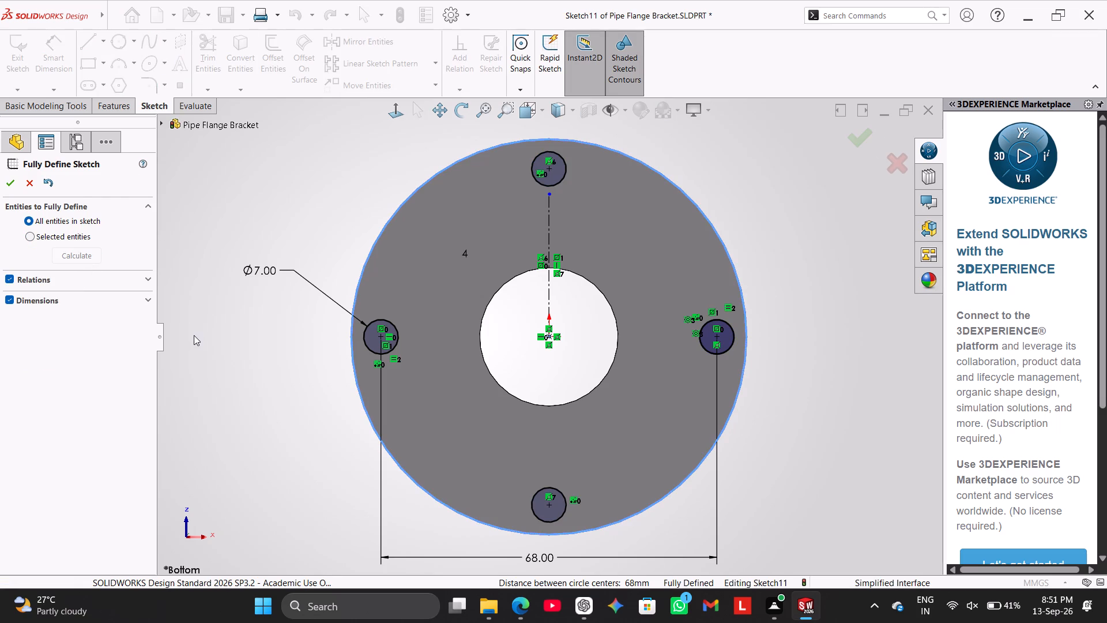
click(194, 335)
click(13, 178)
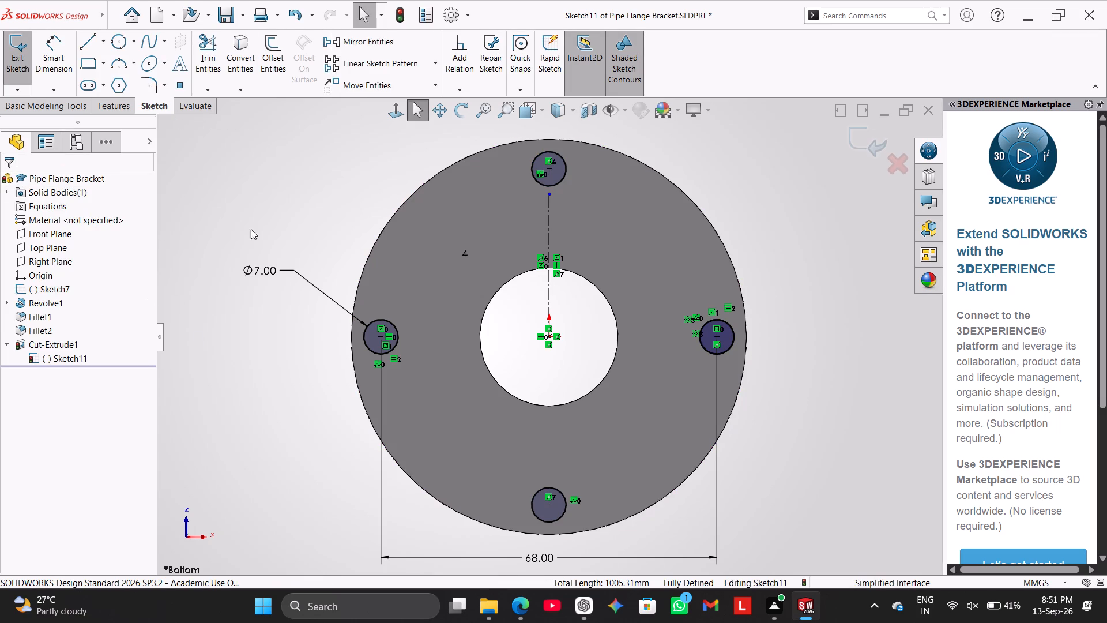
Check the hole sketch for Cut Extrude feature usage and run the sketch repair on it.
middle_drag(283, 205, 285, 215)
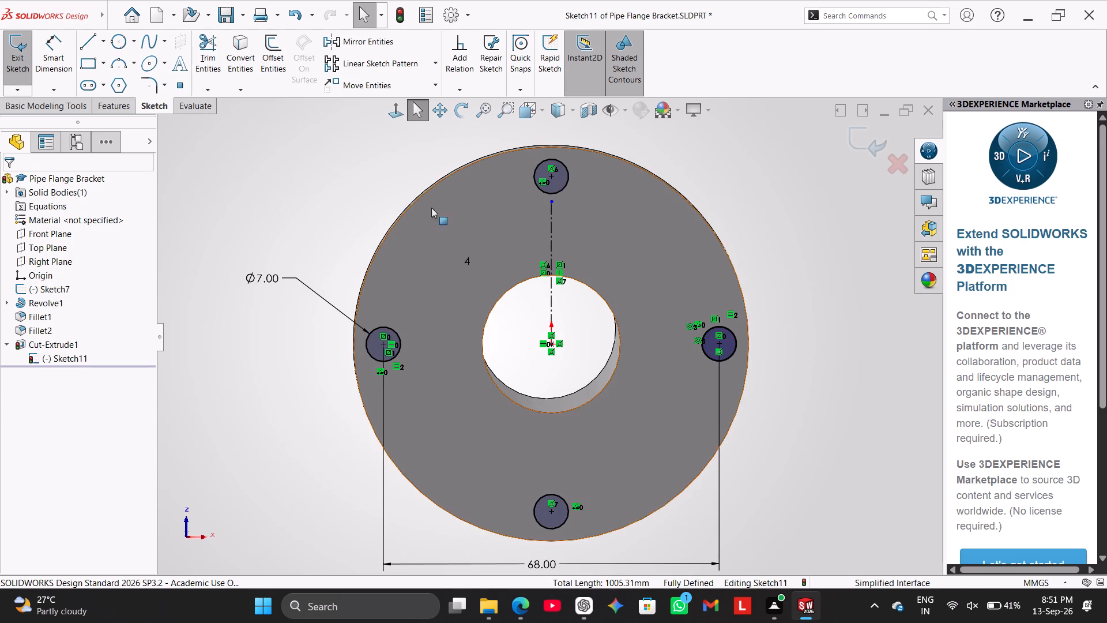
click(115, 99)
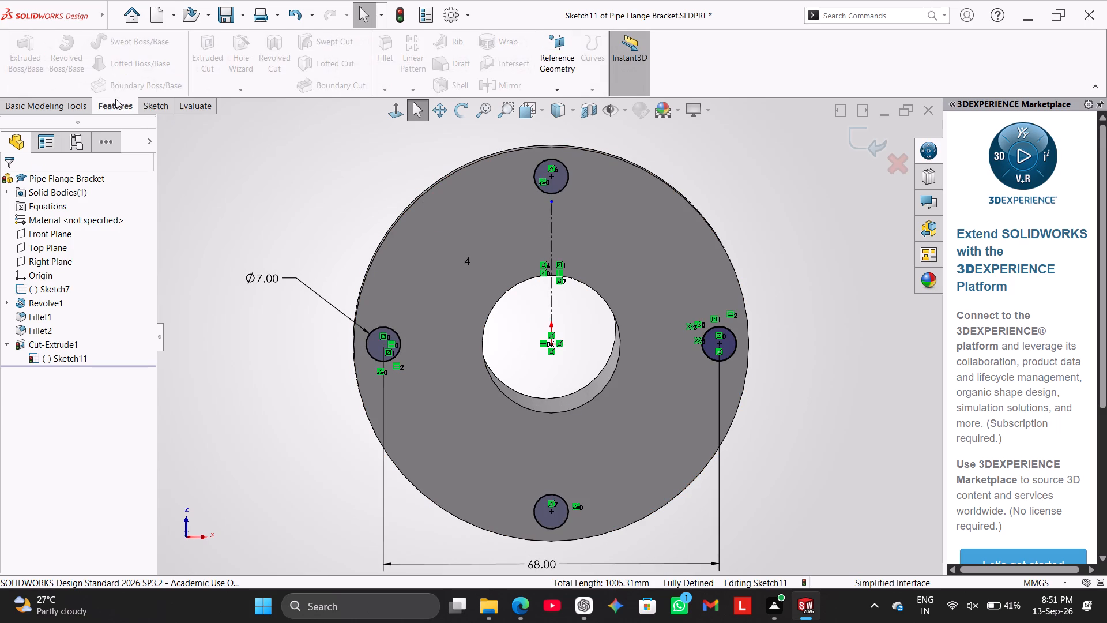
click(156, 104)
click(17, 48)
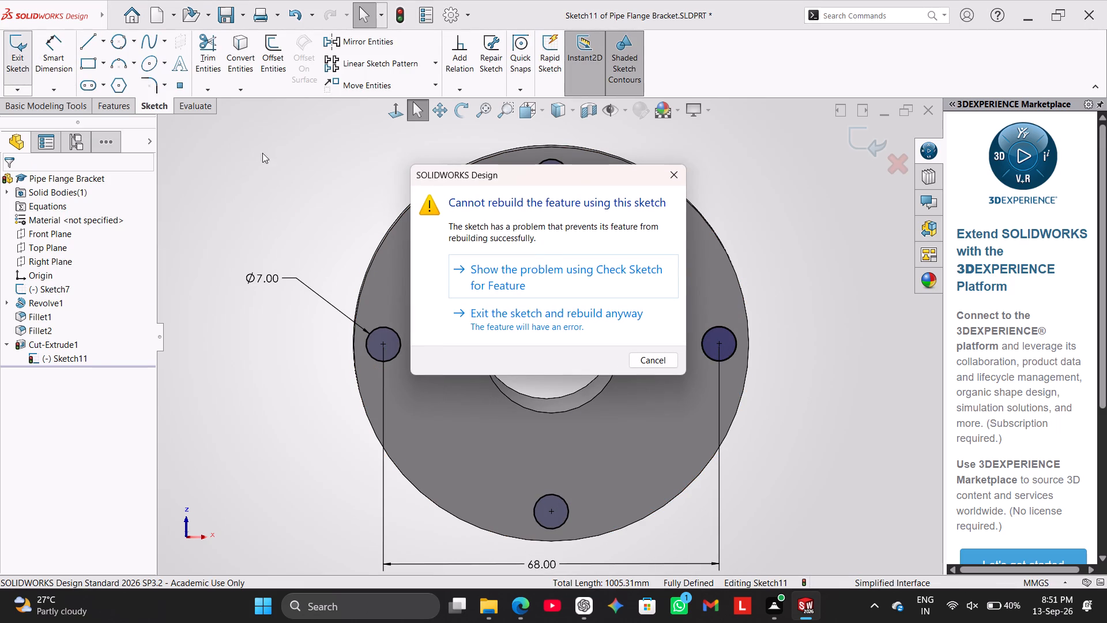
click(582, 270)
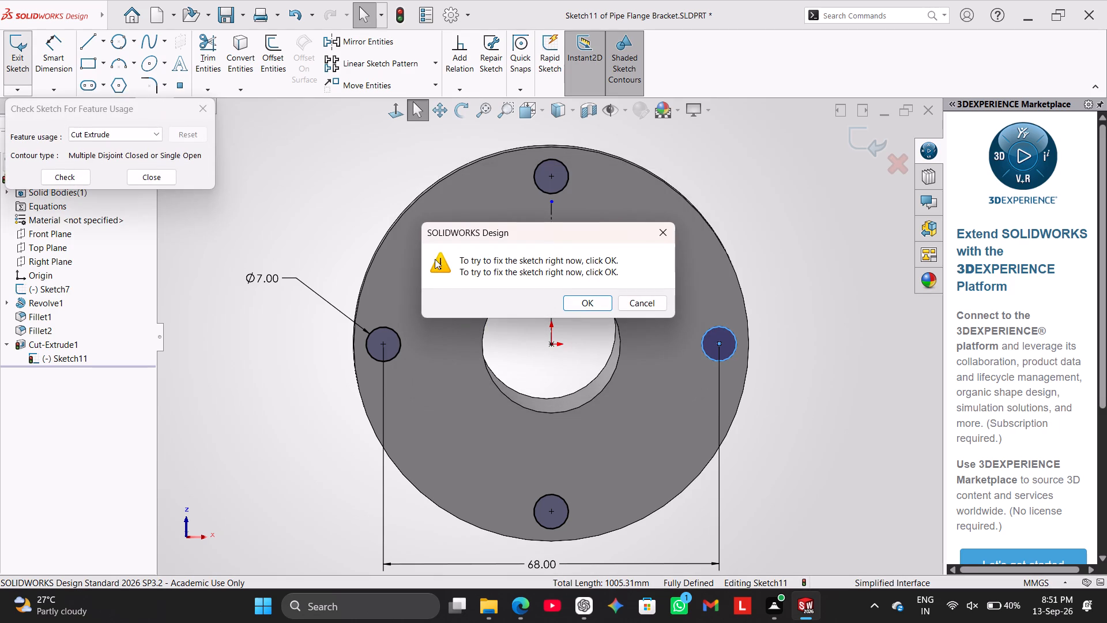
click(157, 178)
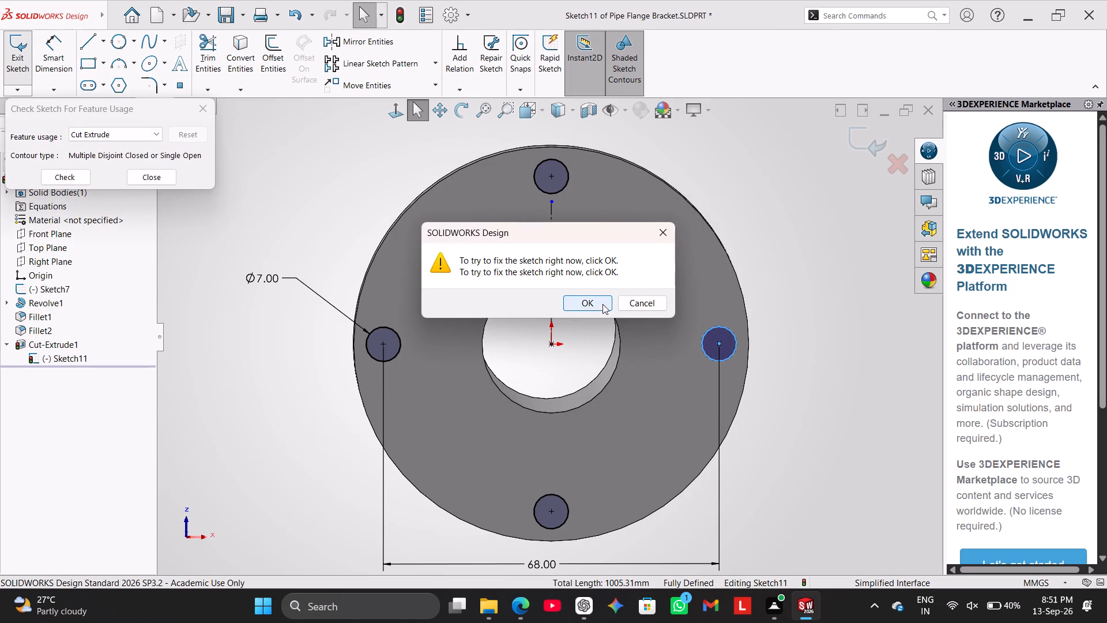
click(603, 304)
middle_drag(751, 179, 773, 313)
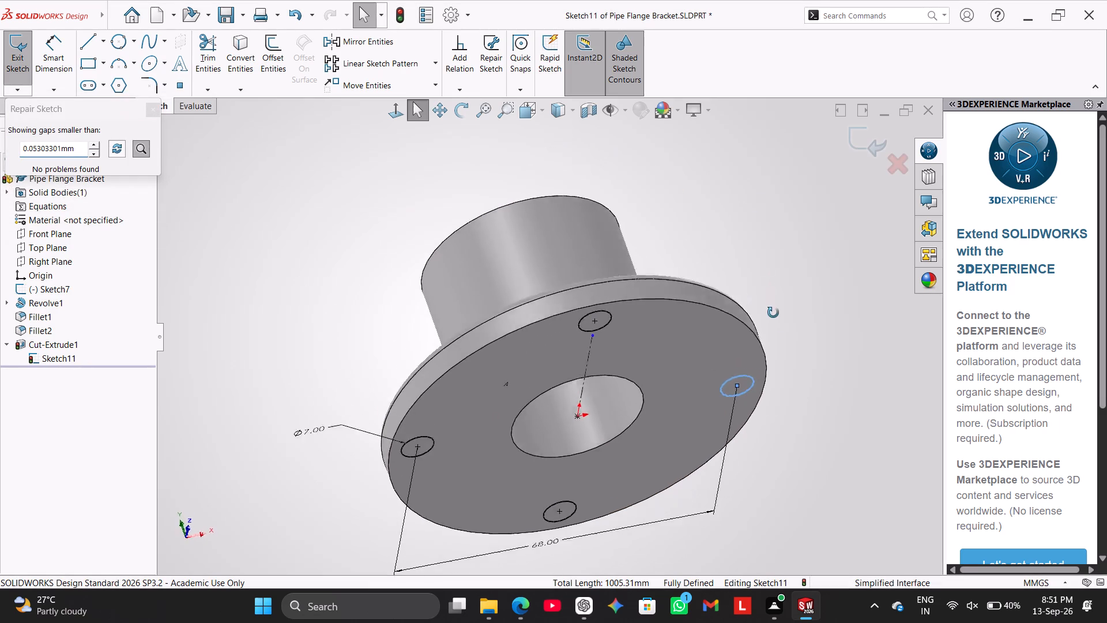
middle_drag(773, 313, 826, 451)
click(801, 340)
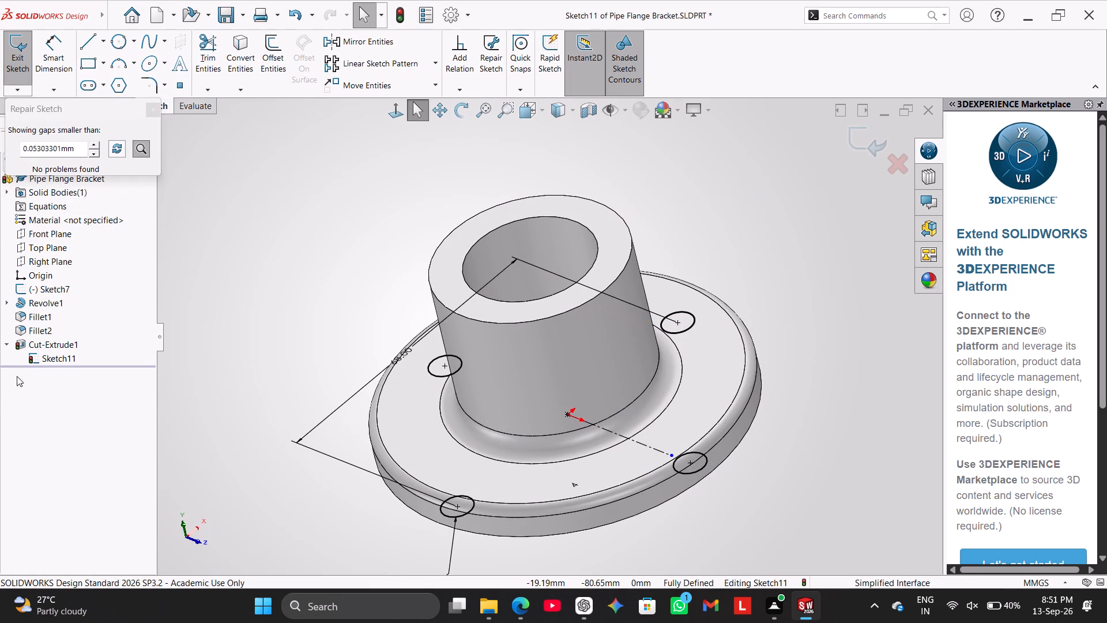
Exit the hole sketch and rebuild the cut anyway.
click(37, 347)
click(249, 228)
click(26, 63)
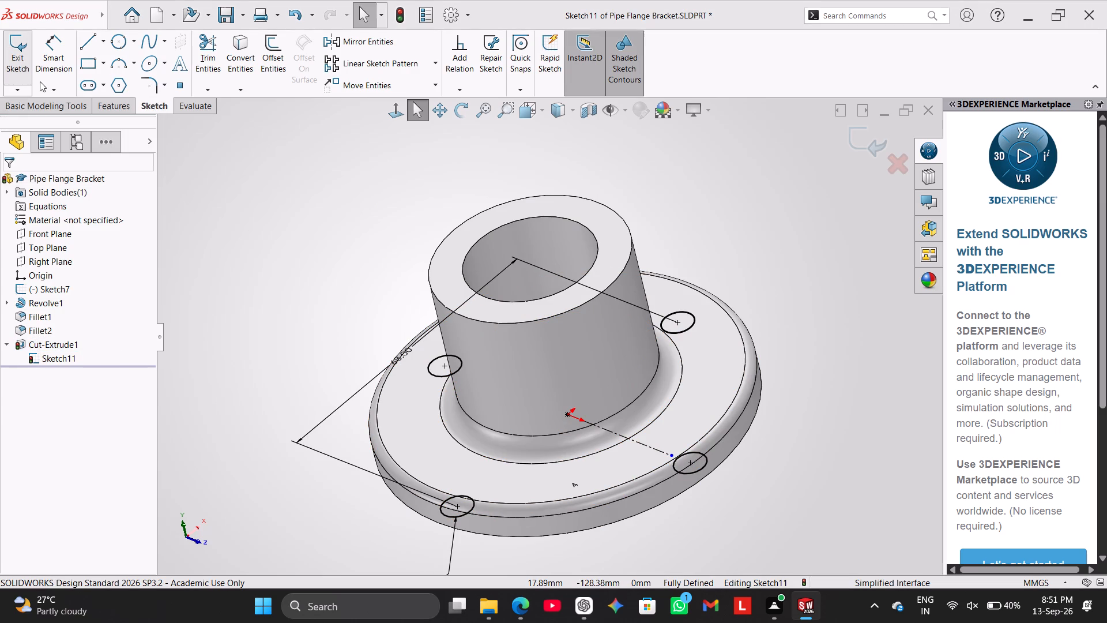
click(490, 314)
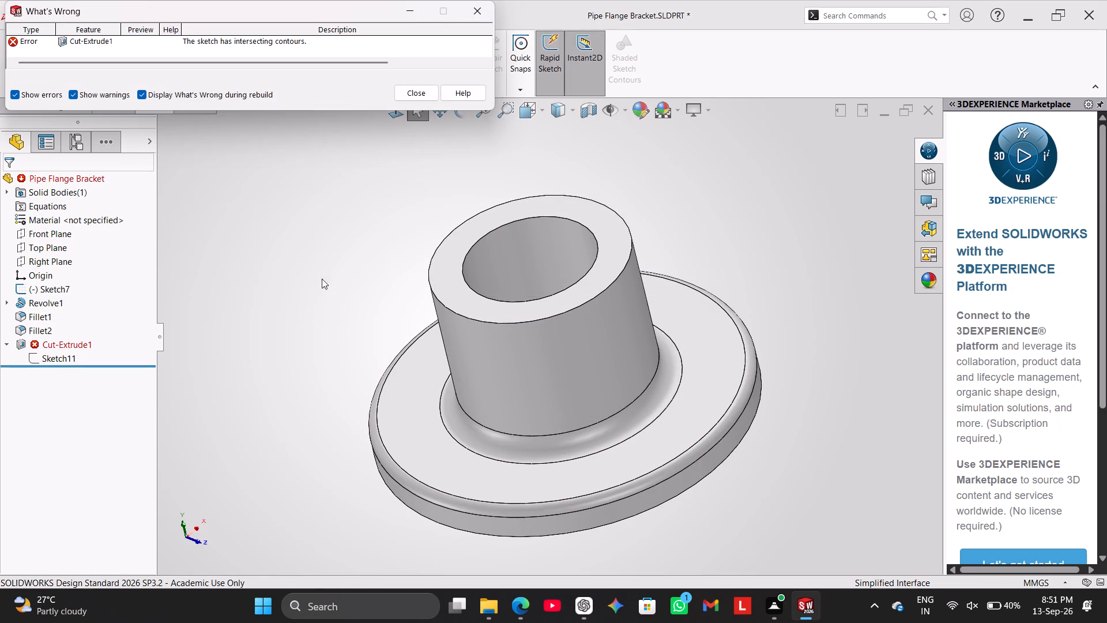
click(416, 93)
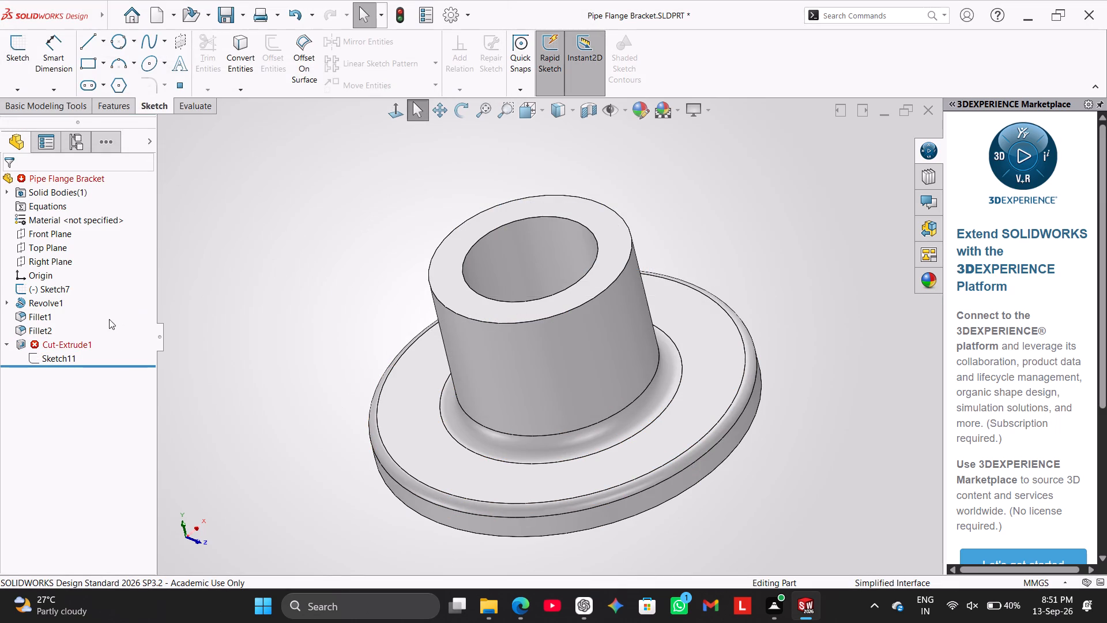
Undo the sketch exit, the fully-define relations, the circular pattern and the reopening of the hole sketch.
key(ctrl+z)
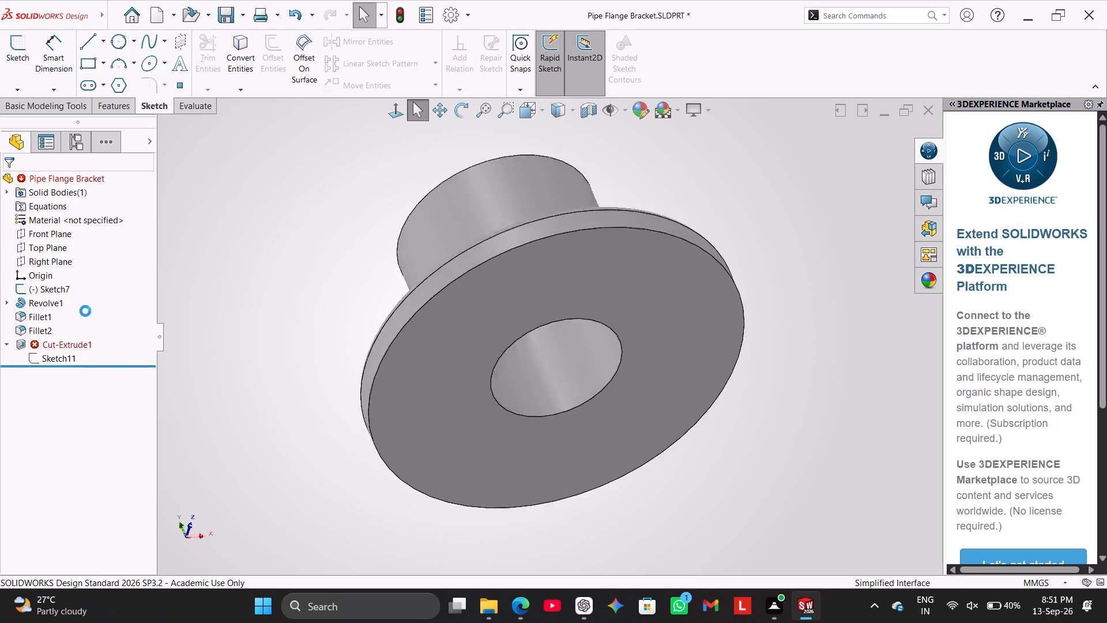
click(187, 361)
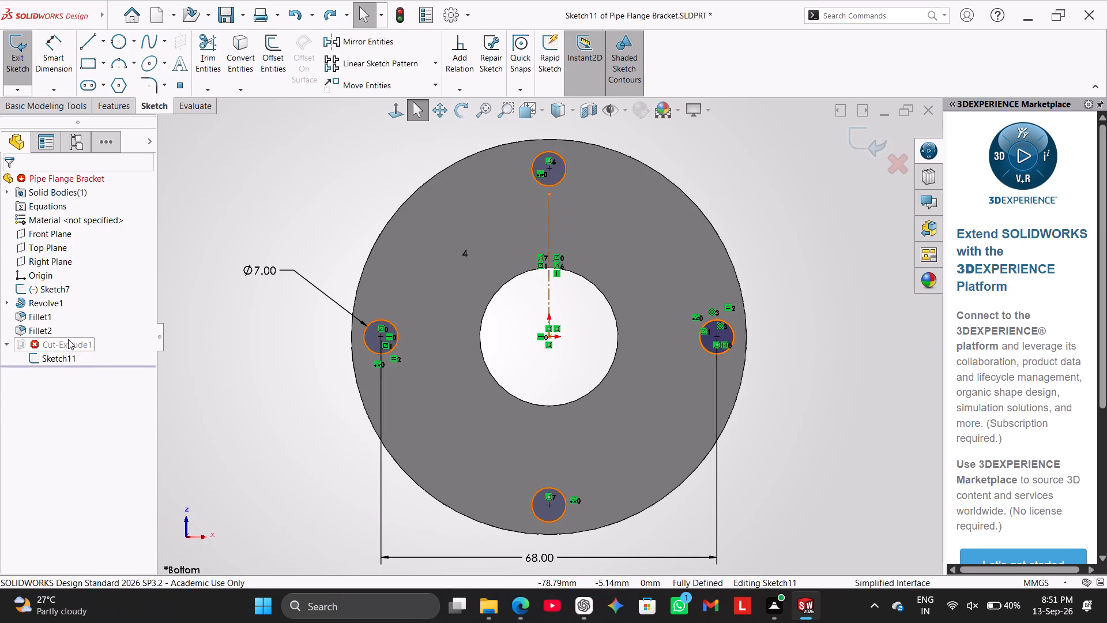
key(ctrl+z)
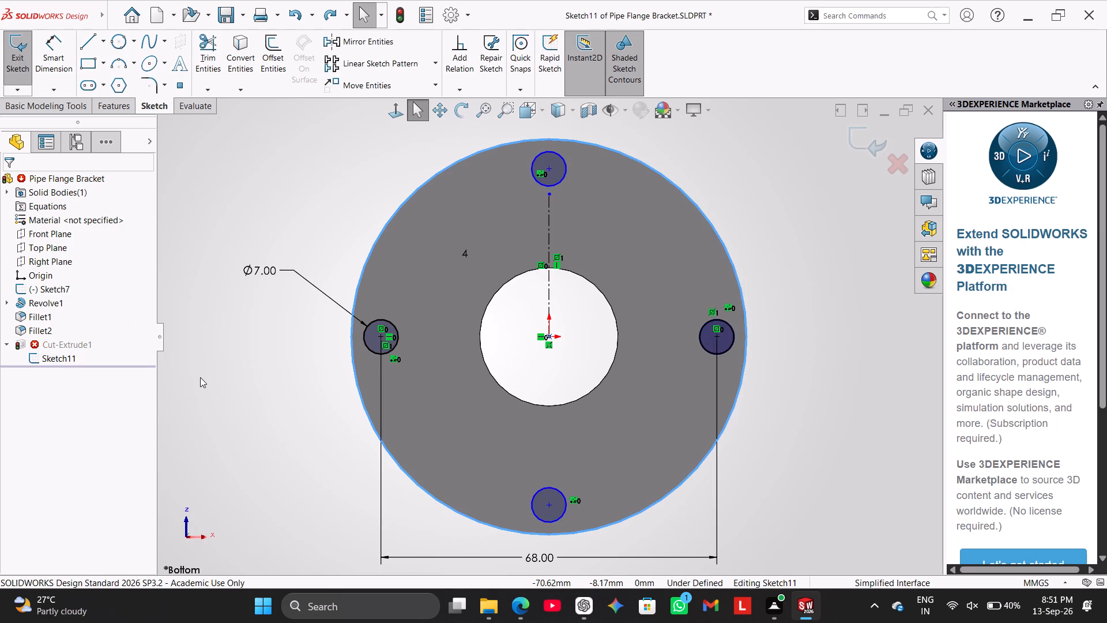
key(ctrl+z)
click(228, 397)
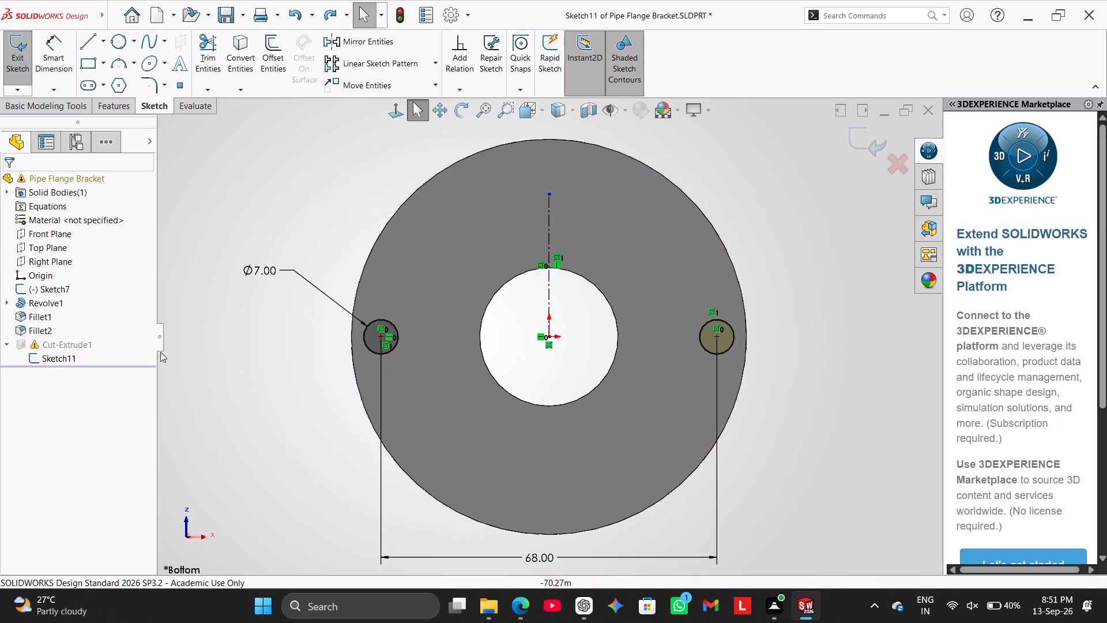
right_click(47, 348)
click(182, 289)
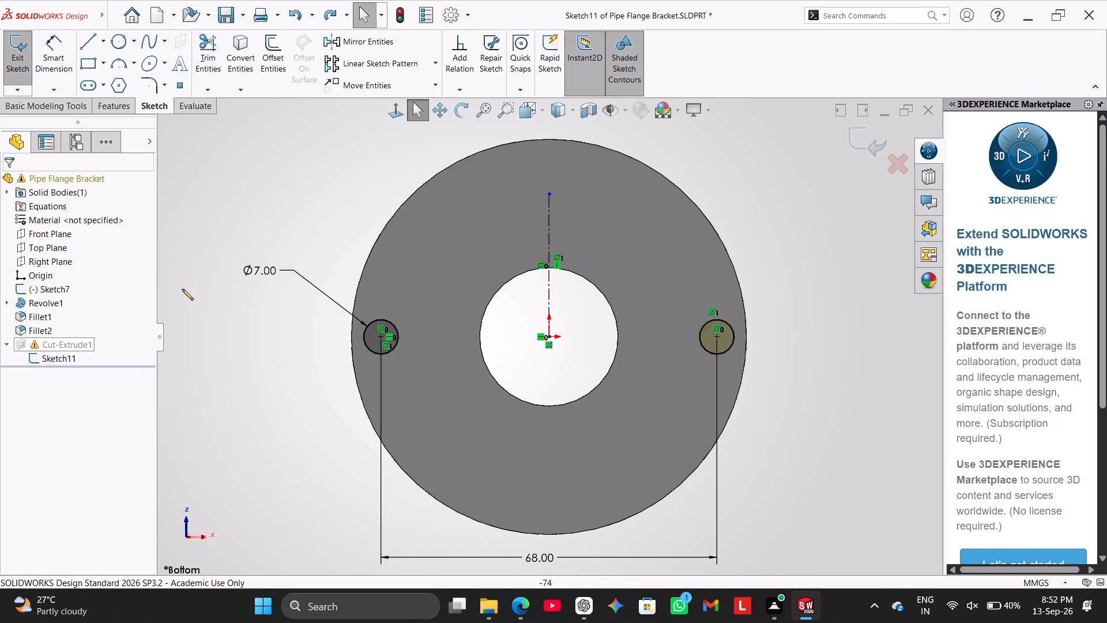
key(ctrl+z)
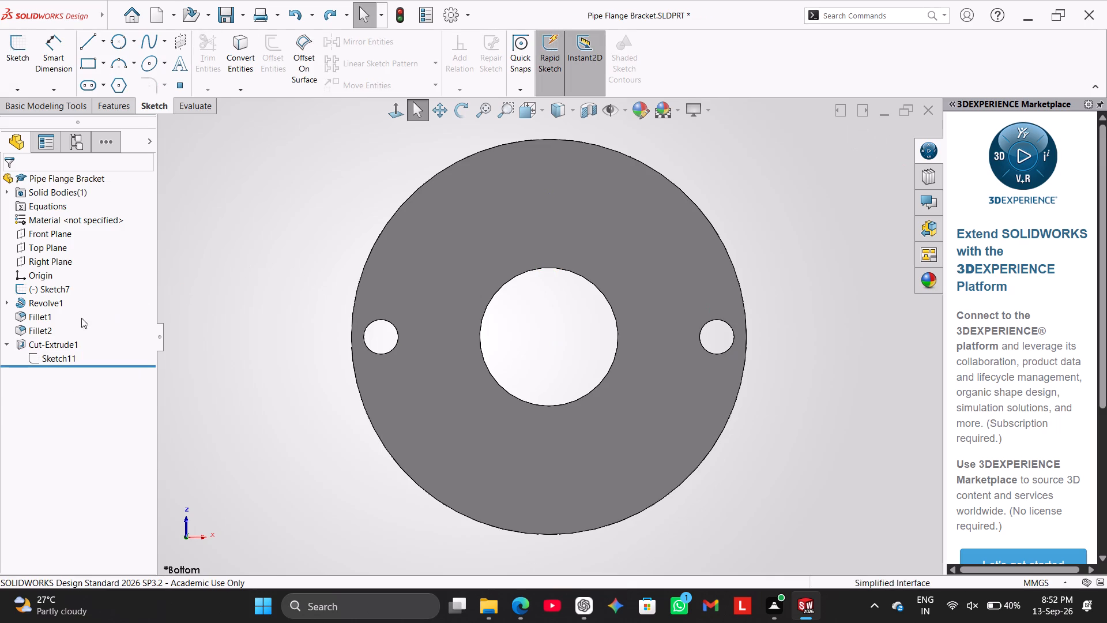
Delete the two-hole cut-extrude feature while keeping its sketch.
right_click(65, 343)
click(111, 411)
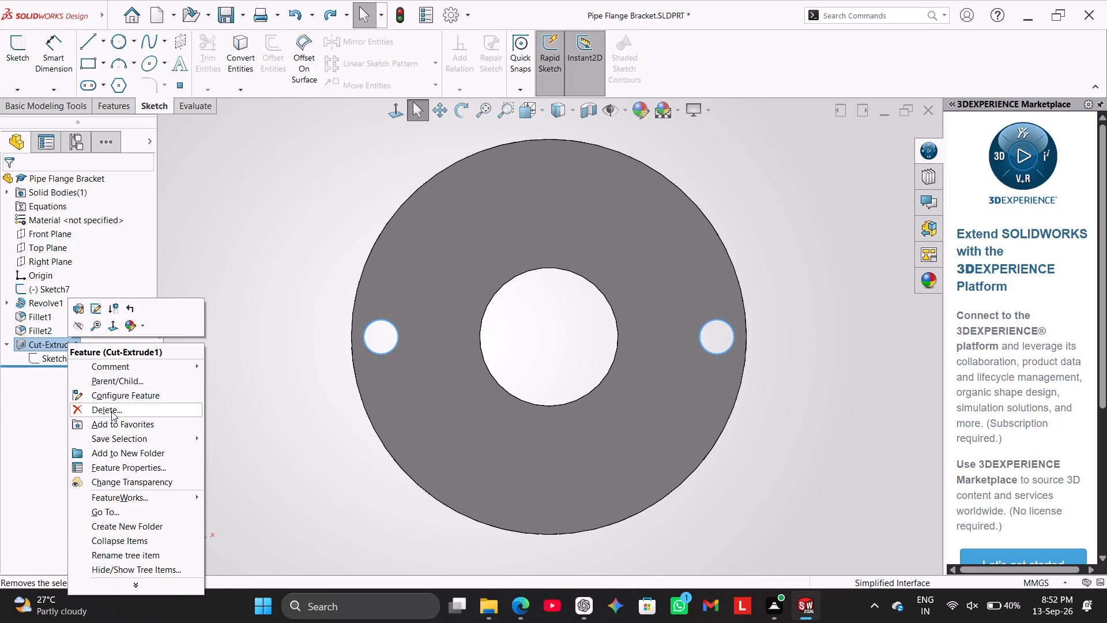
click(626, 220)
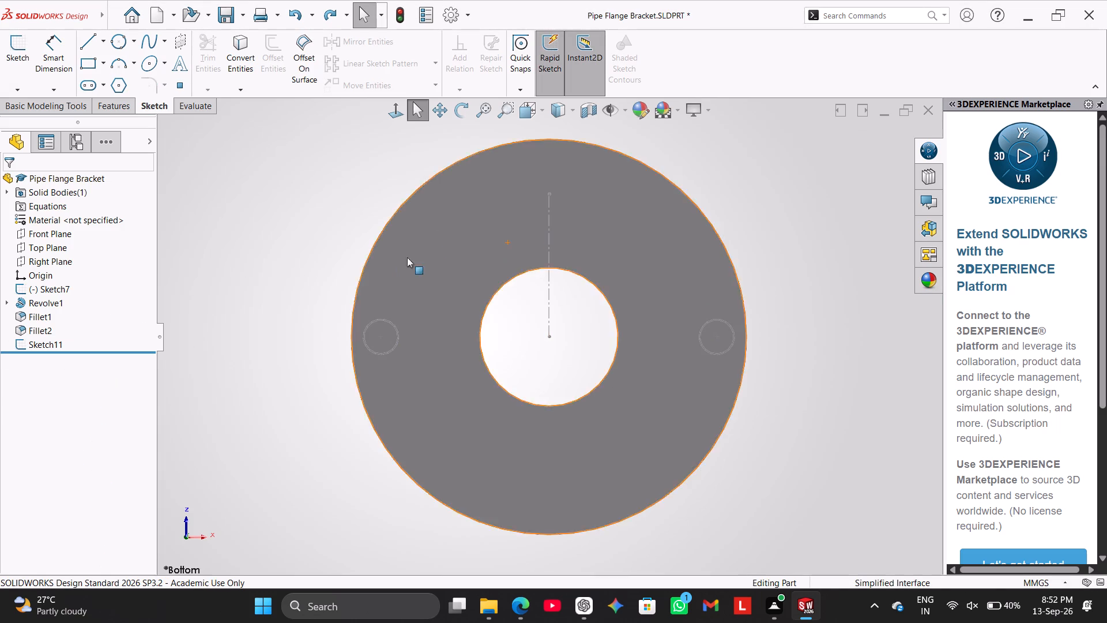
Edit the hole sketch and circular-pattern the original 7 mm circle about the origin, with 4 equally spaced instances over 360 degrees.
middle_drag(277, 261, 292, 297)
scroll(281, 264, down, 1)
double_click(431, 374)
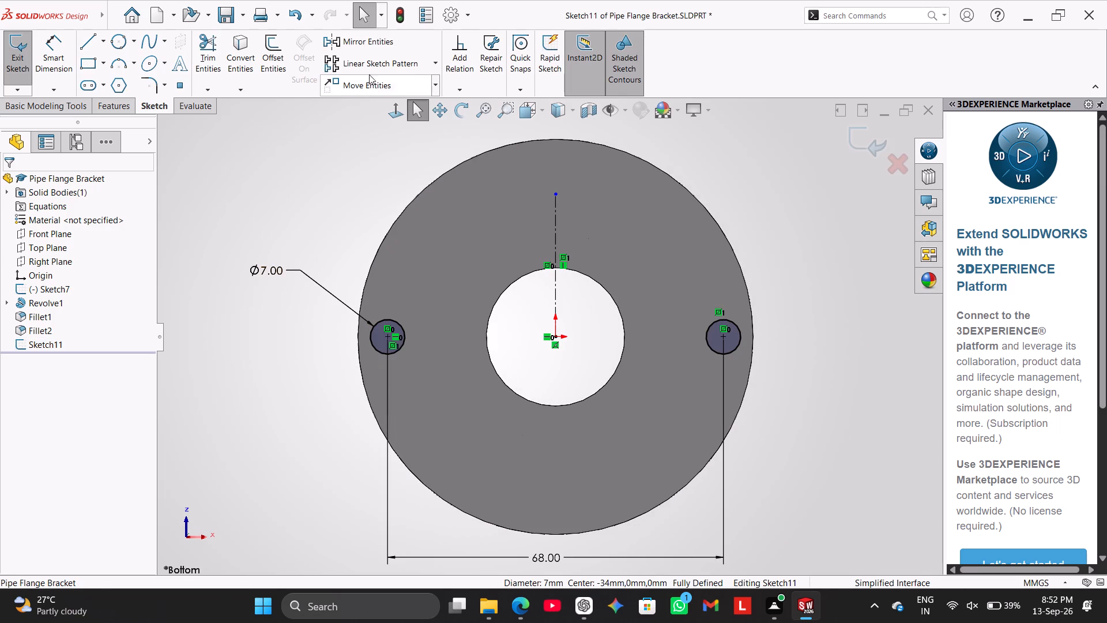
click(435, 62)
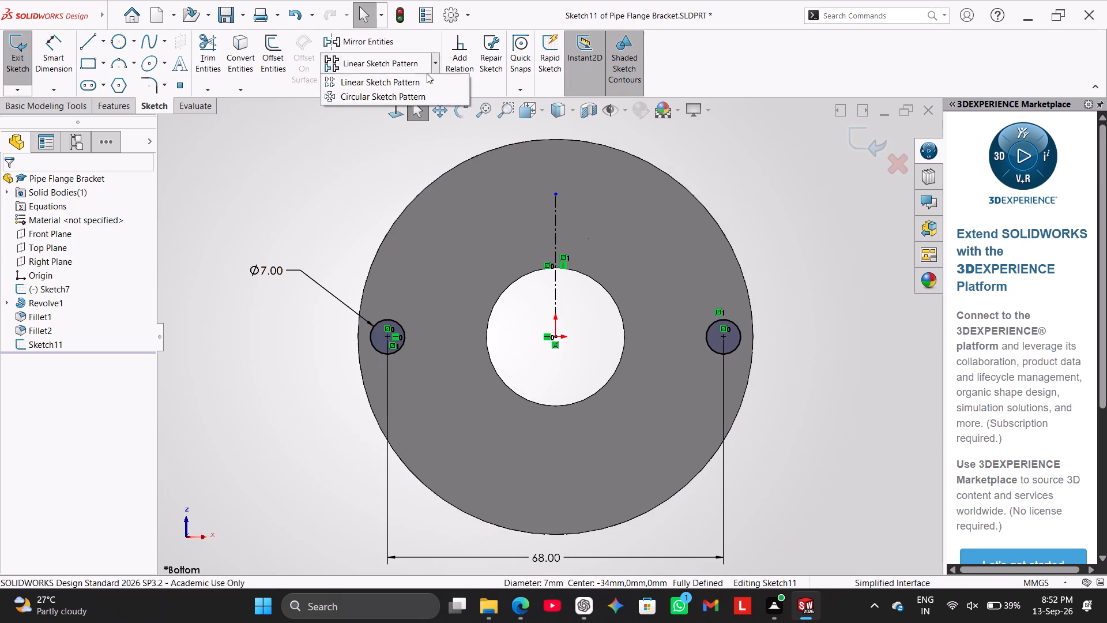
click(409, 101)
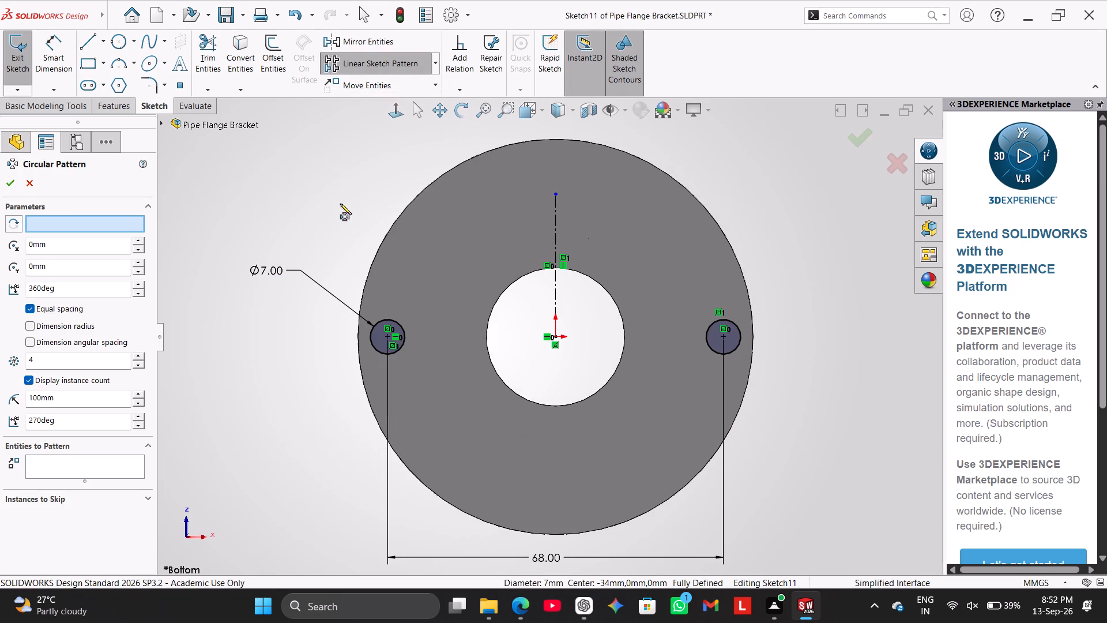
click(394, 320)
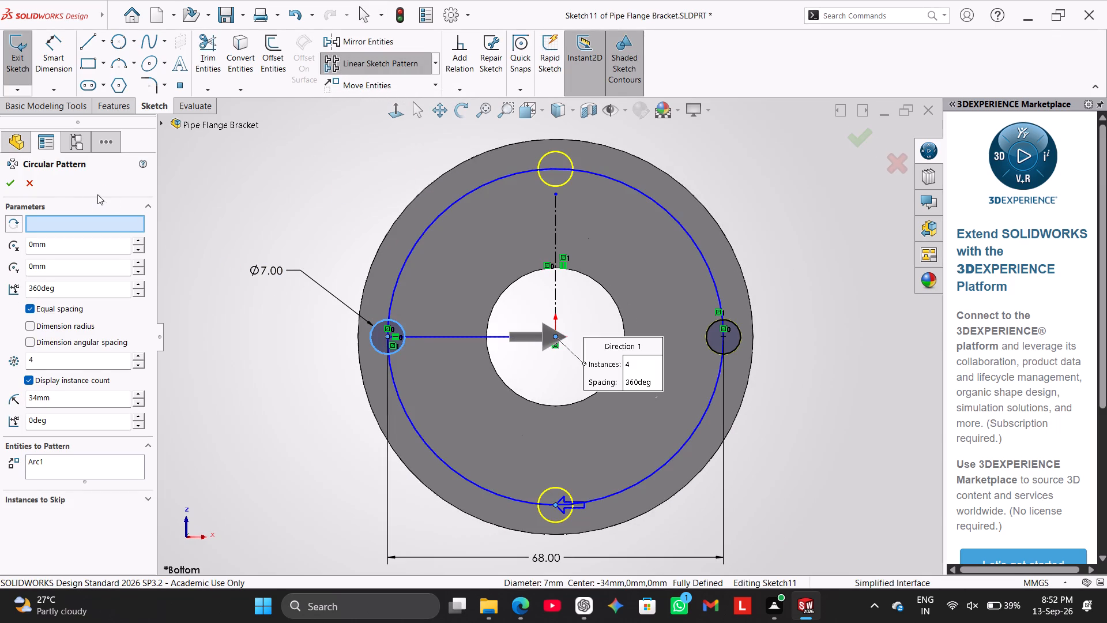
click(16, 181)
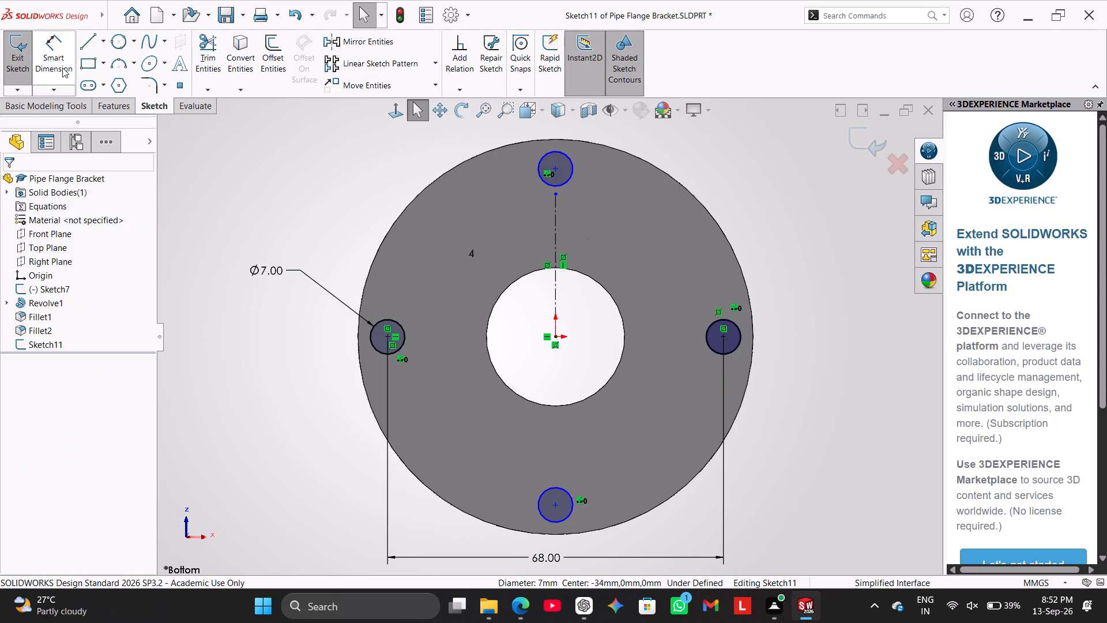
click(9, 49)
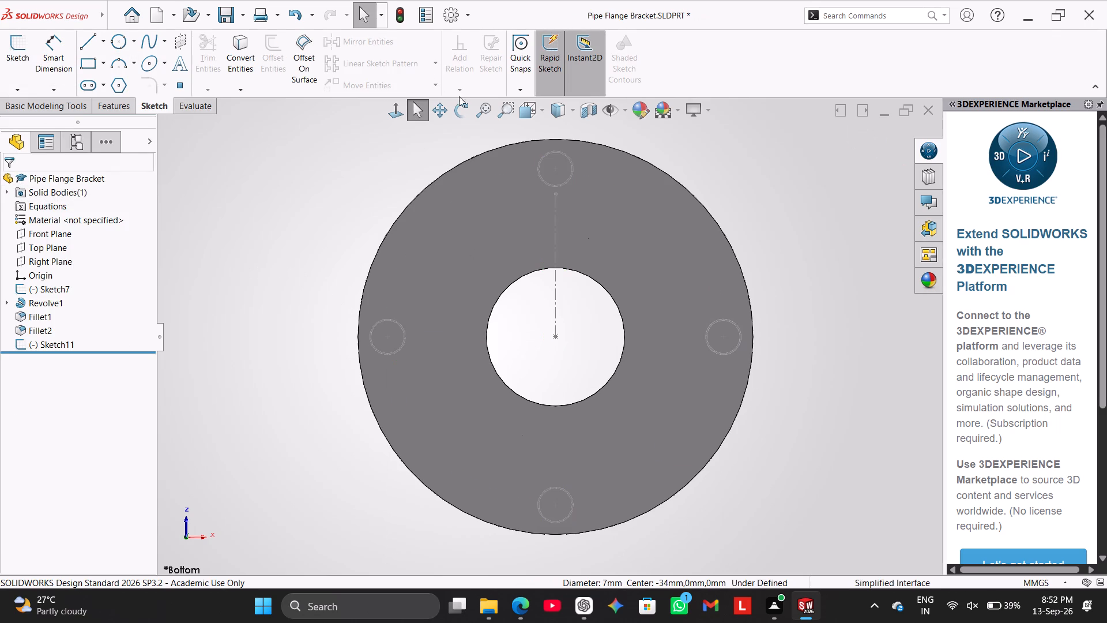
Reopen the flange hole sketch and fully define all its entities with automatic relations and dimensions.
click(460, 89)
double_click(550, 183)
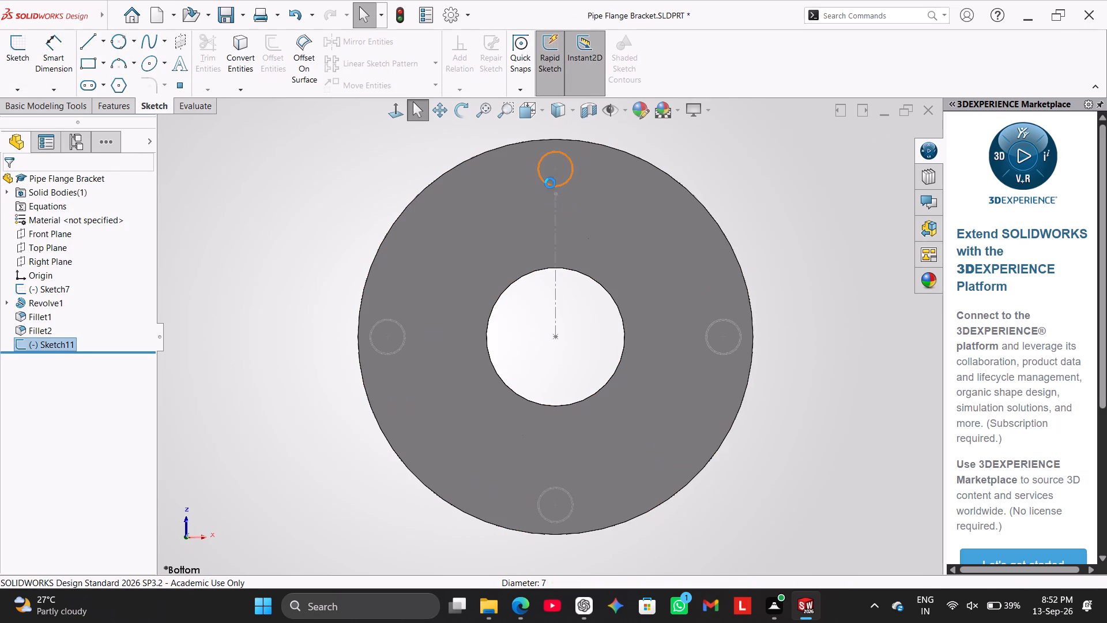
click(462, 87)
click(466, 135)
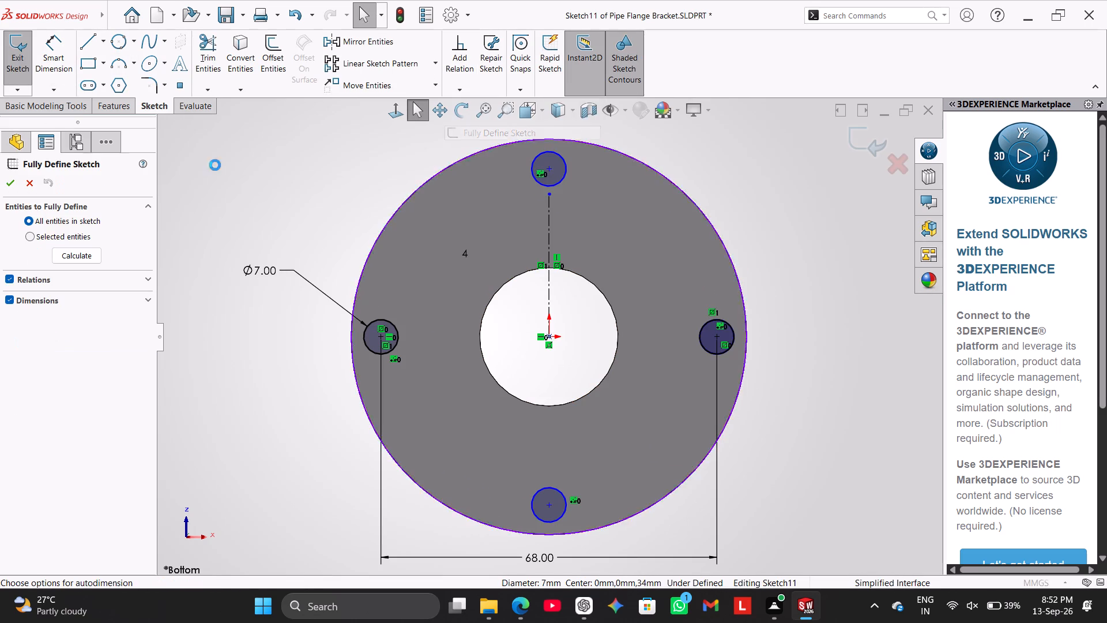
click(7, 181)
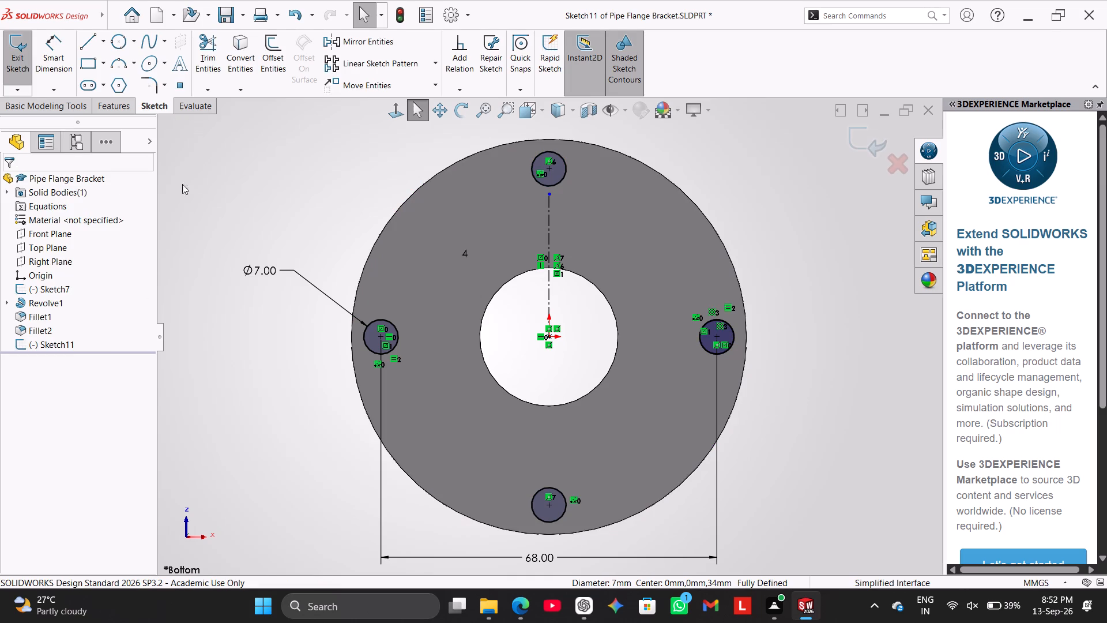
Cut-extrude the four 7 mm circle contours through the flange with the Up To Next end condition.
click(104, 106)
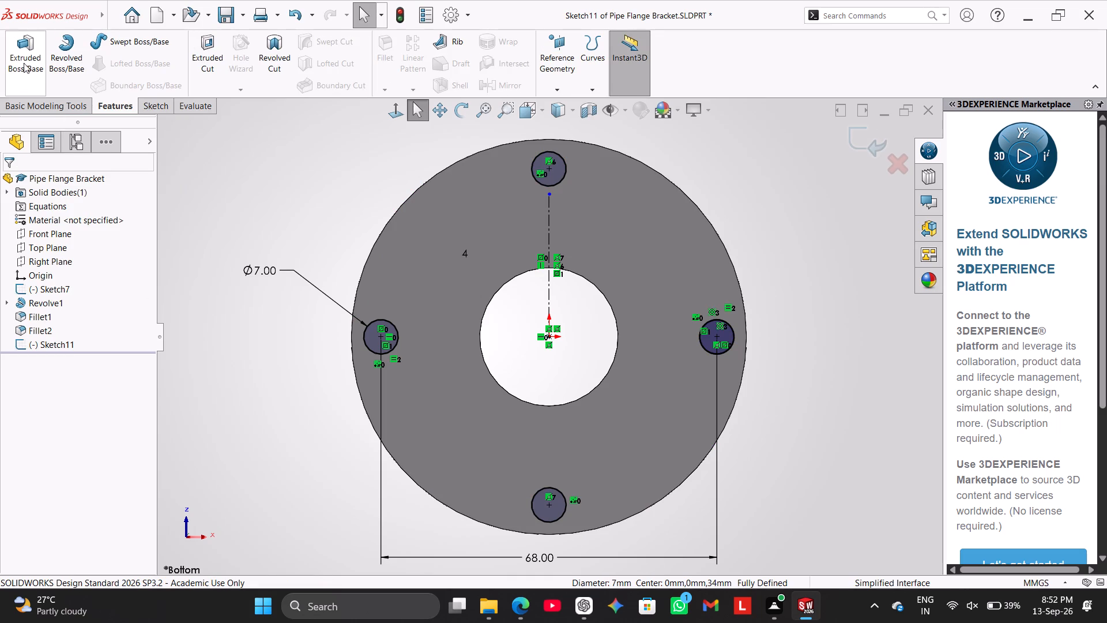
click(200, 51)
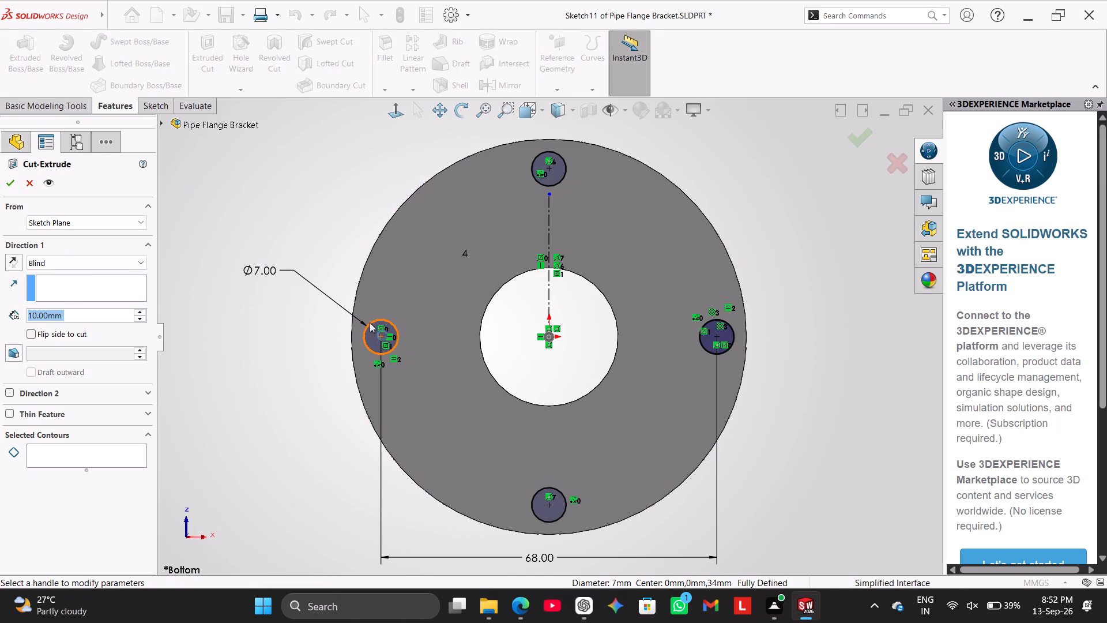
click(369, 321)
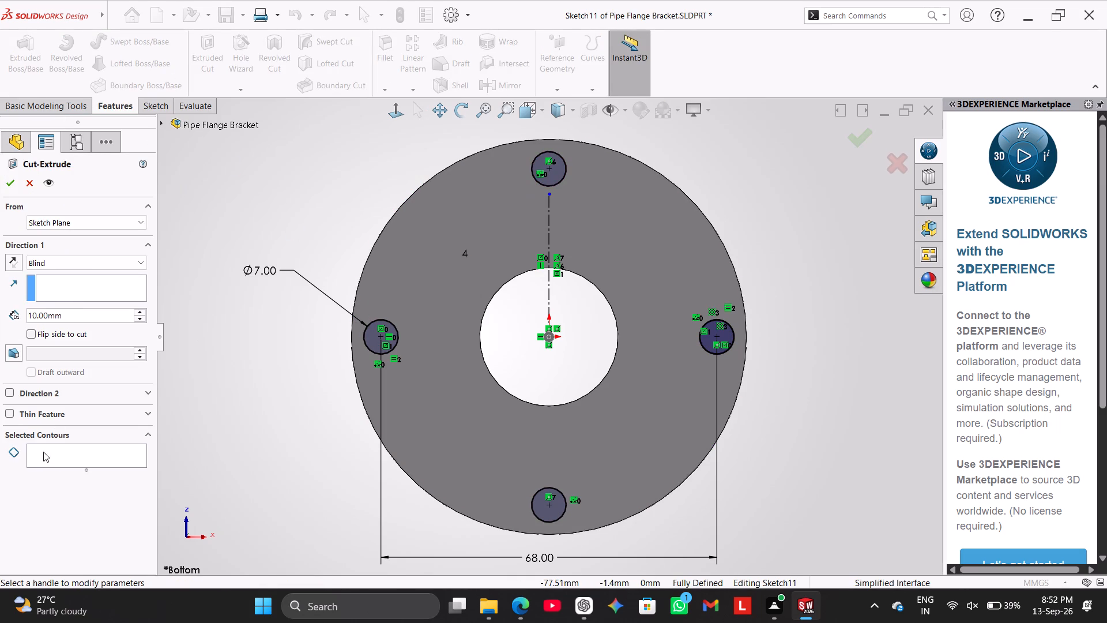
click(43, 451)
click(375, 321)
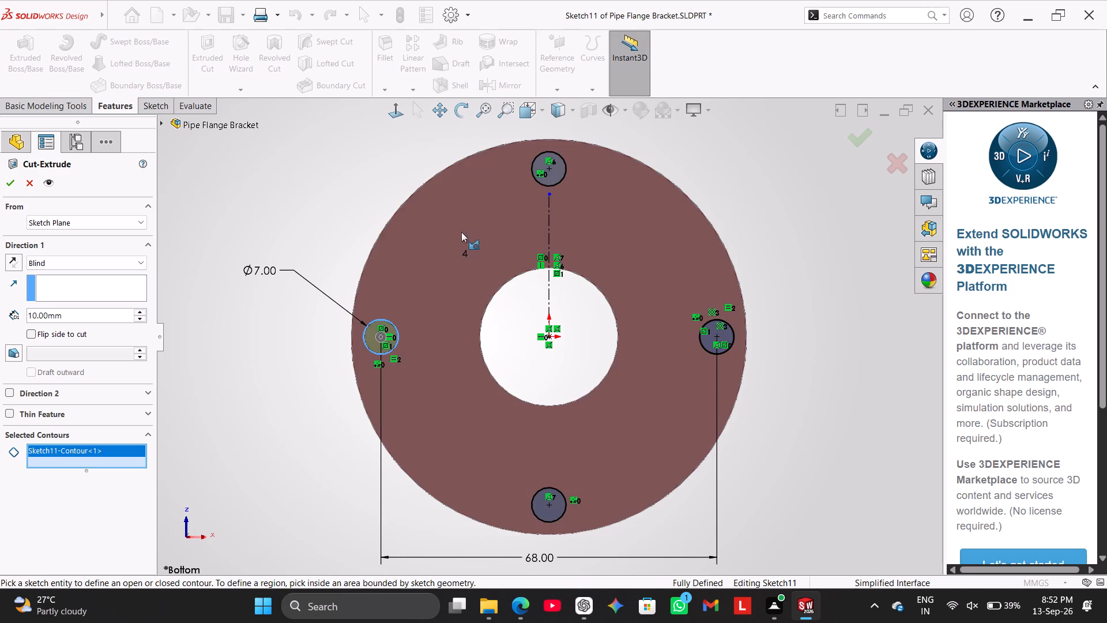
click(564, 178)
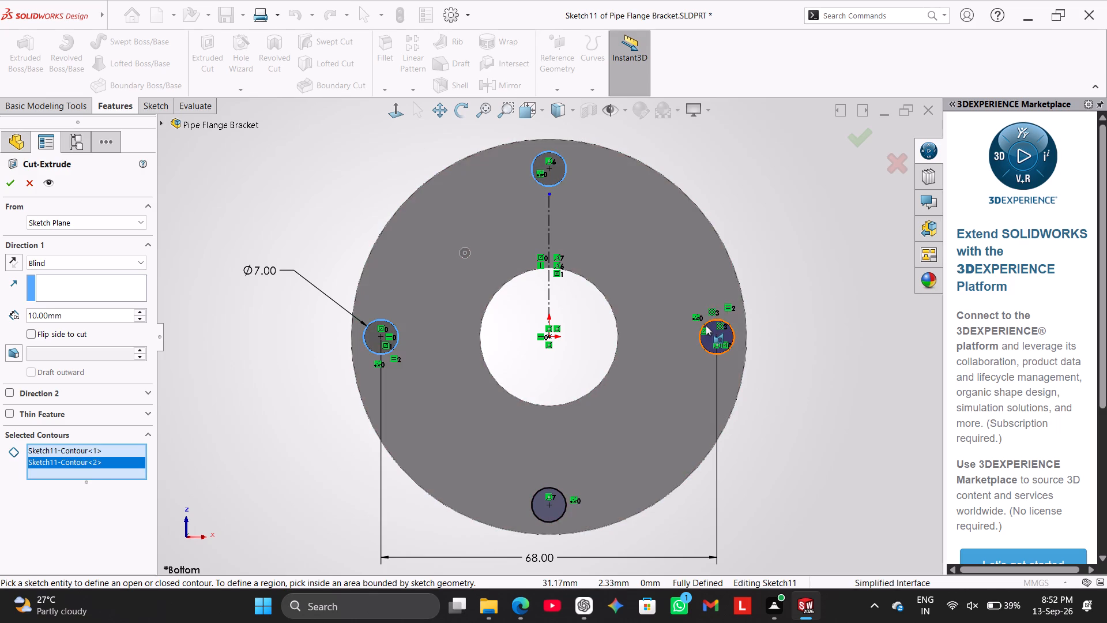
click(705, 322)
click(566, 505)
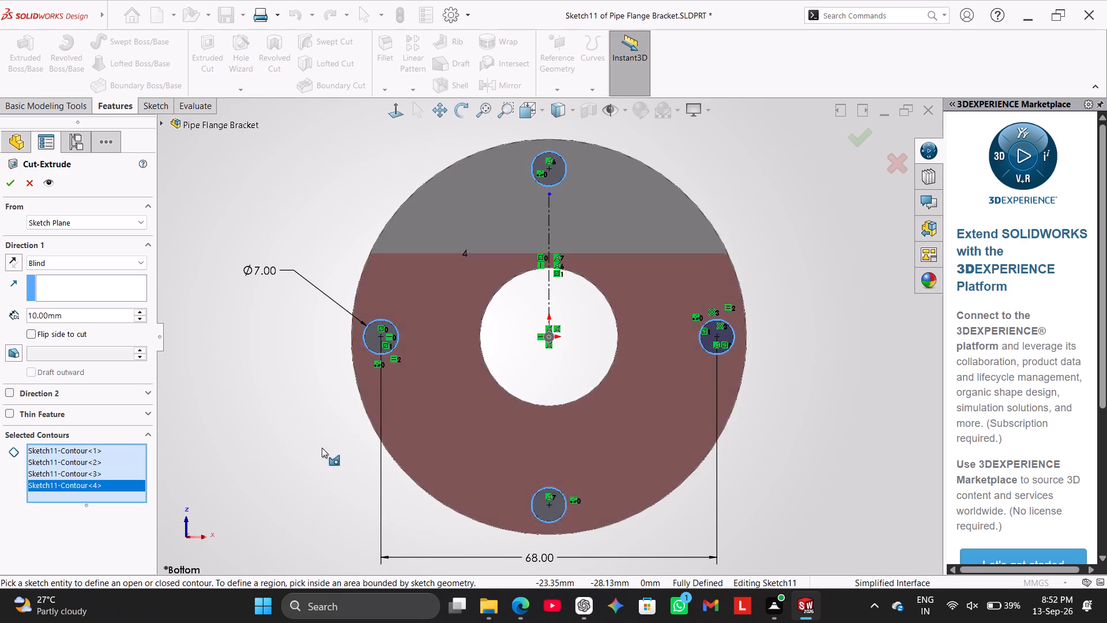
middle_drag(254, 417, 269, 622)
scroll(255, 418, down, 1)
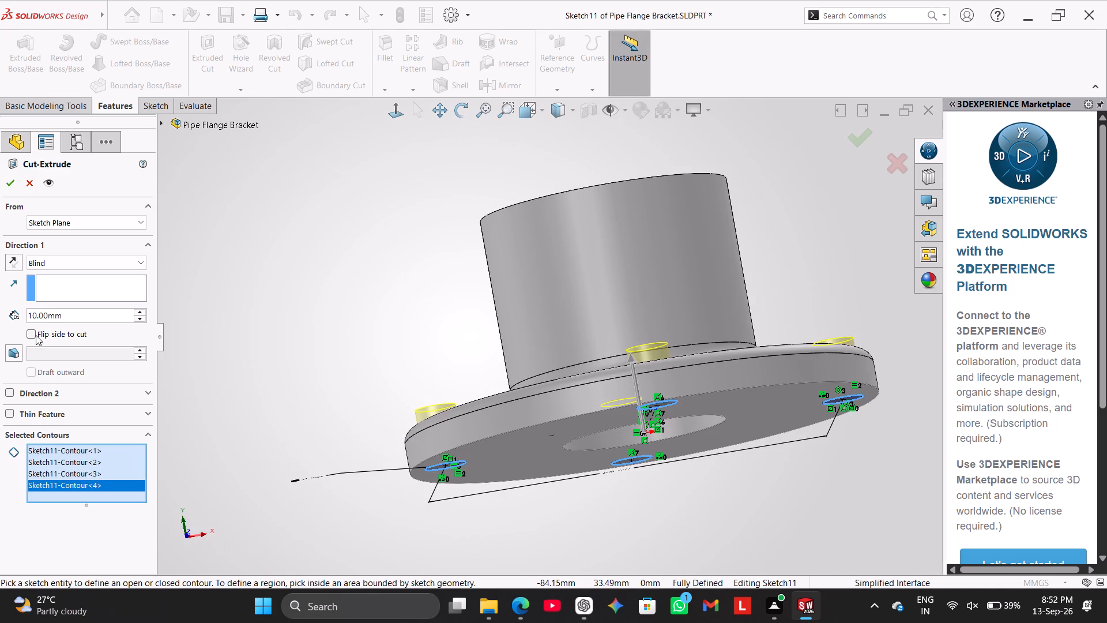
click(56, 259)
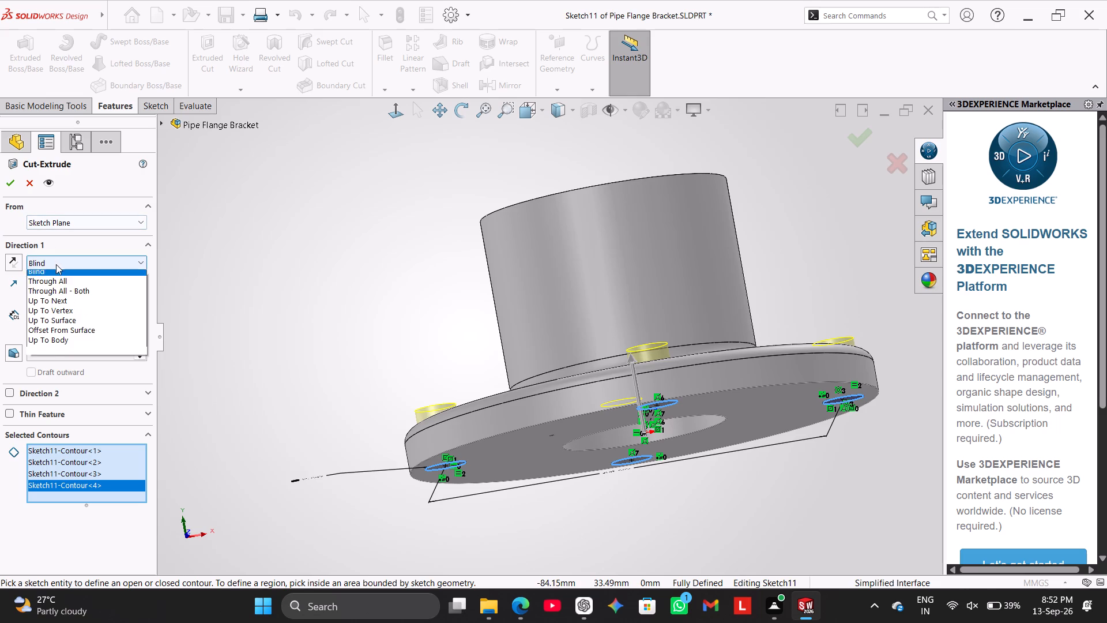
click(69, 289)
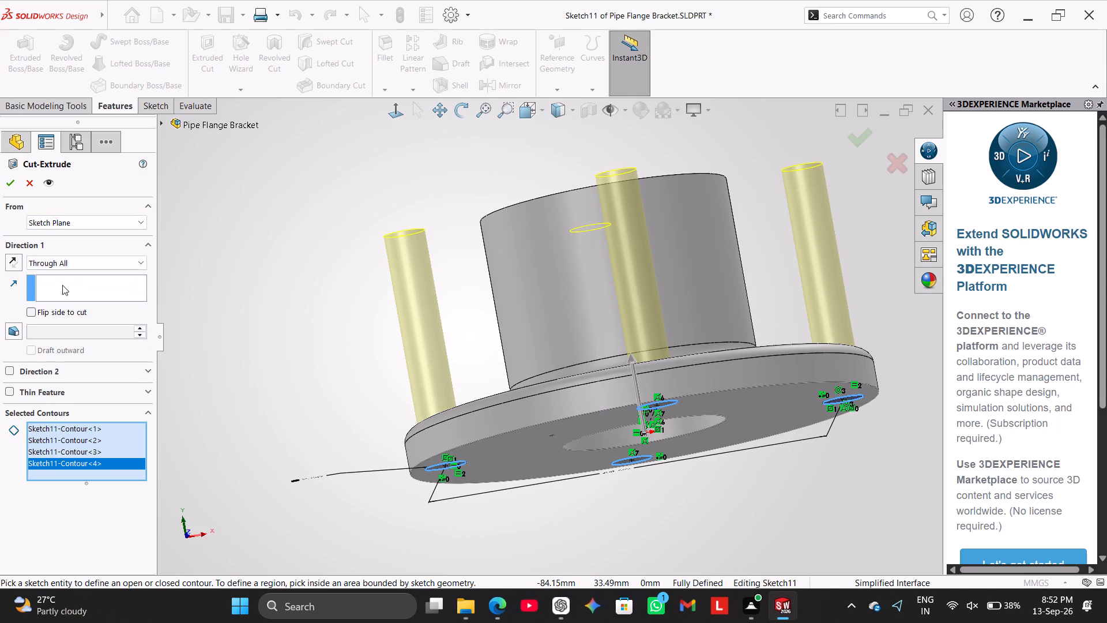
click(52, 265)
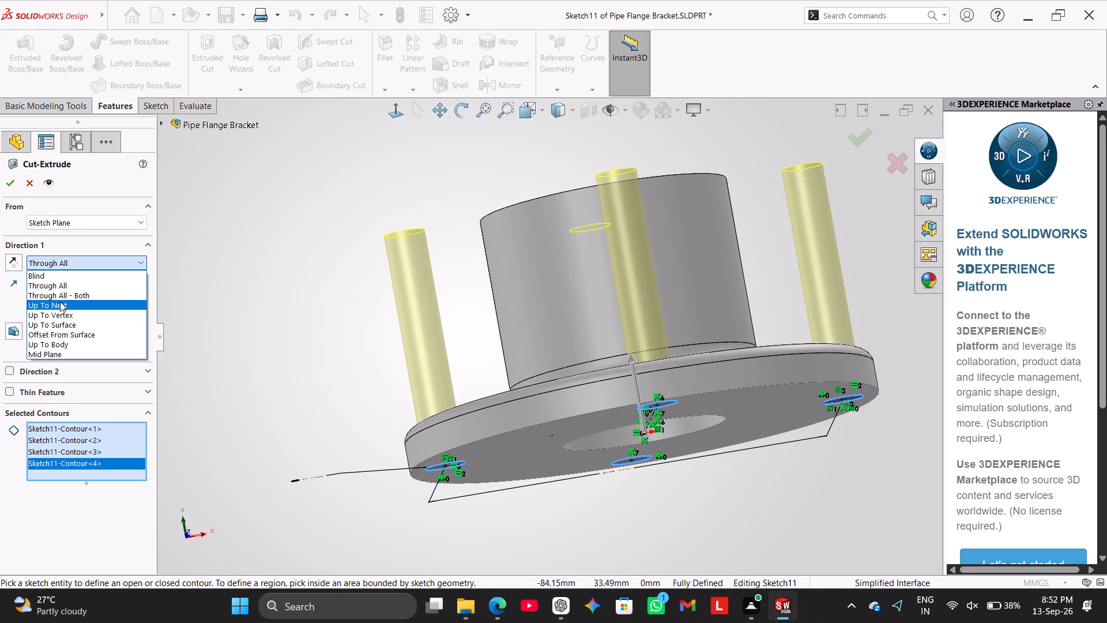
click(60, 302)
middle_drag(202, 297, 219, 414)
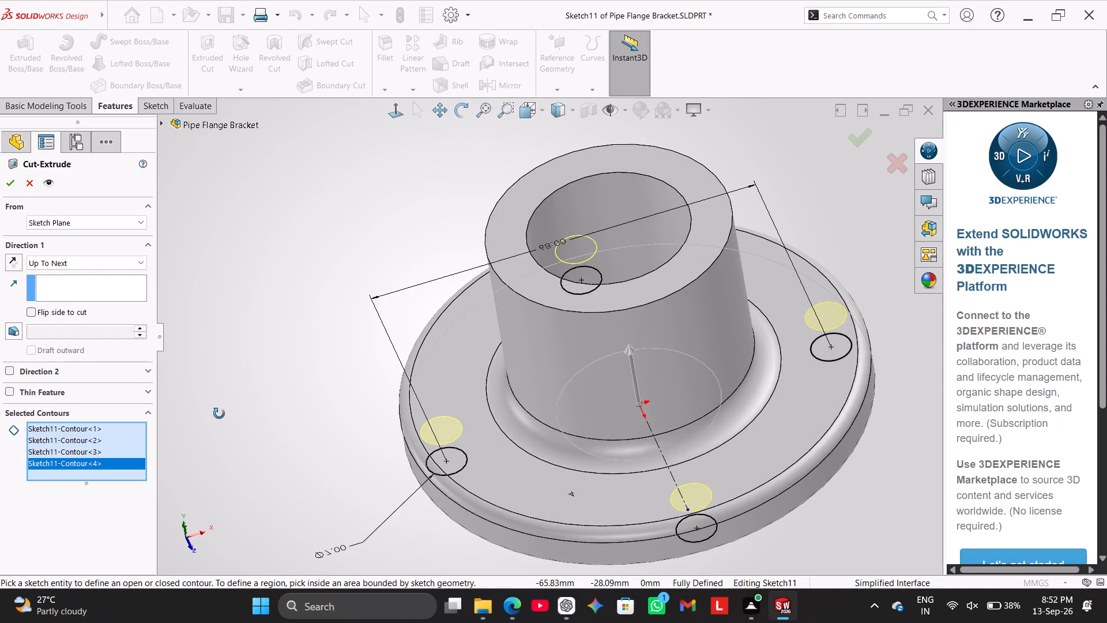
middle_drag(219, 414, 221, 416)
click(9, 180)
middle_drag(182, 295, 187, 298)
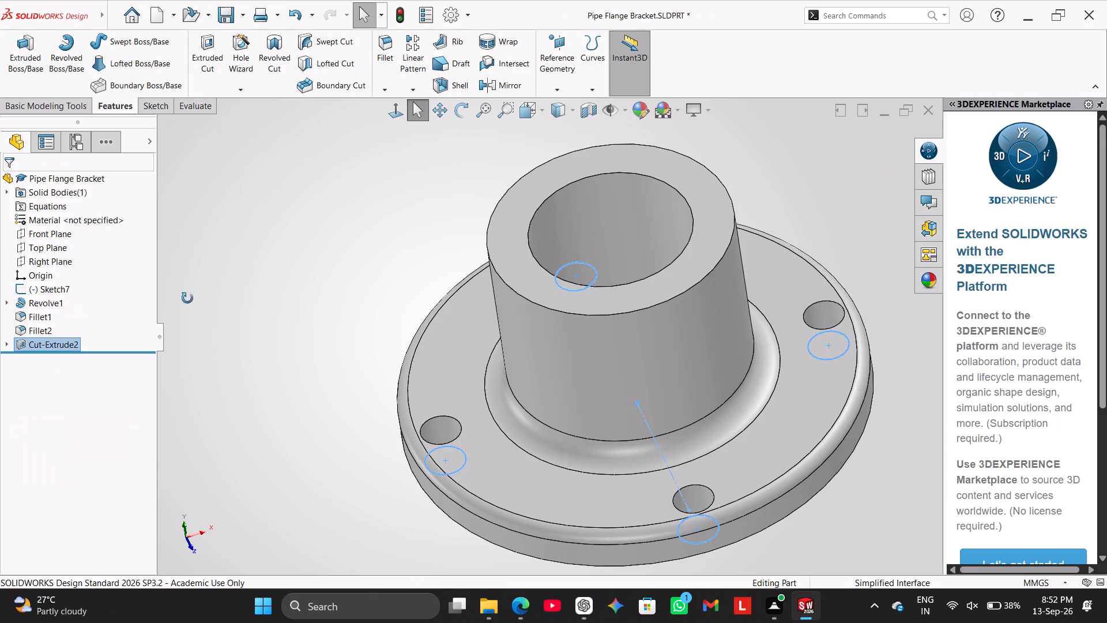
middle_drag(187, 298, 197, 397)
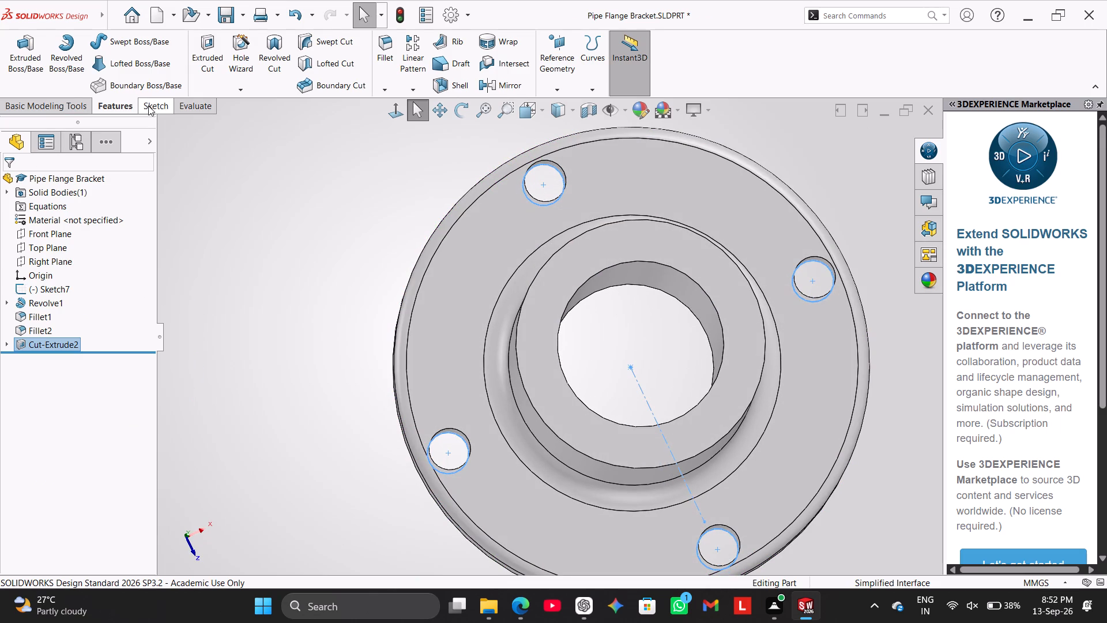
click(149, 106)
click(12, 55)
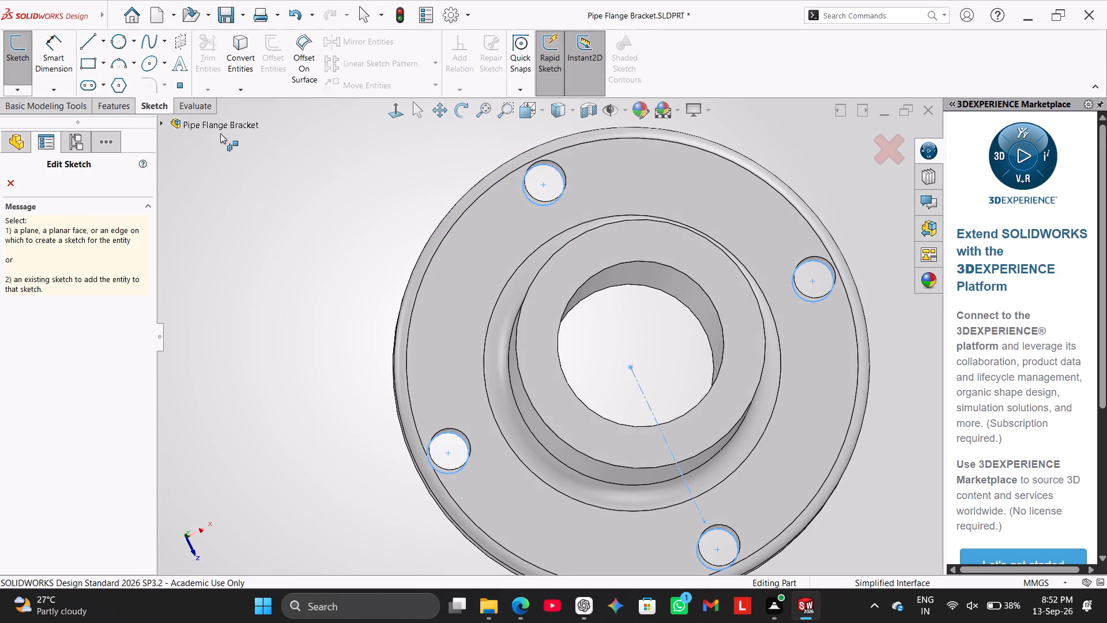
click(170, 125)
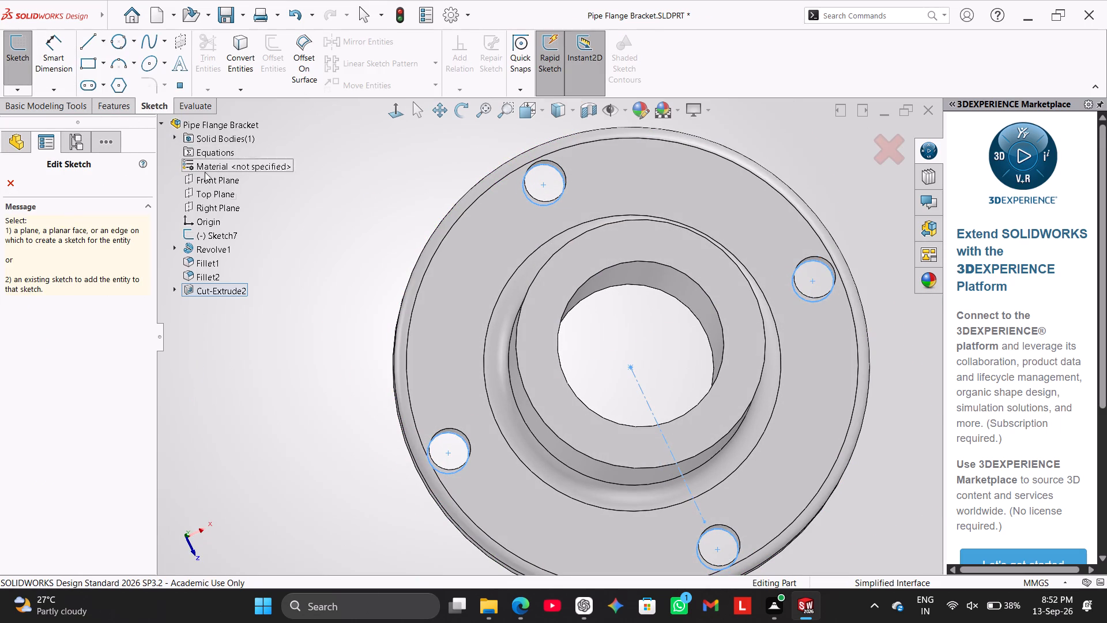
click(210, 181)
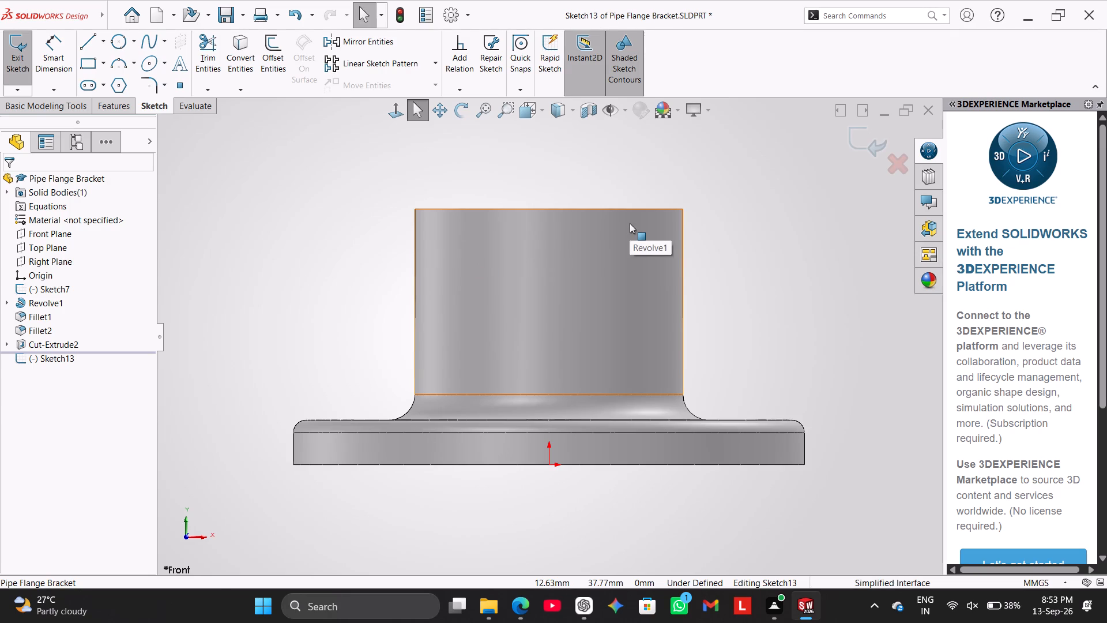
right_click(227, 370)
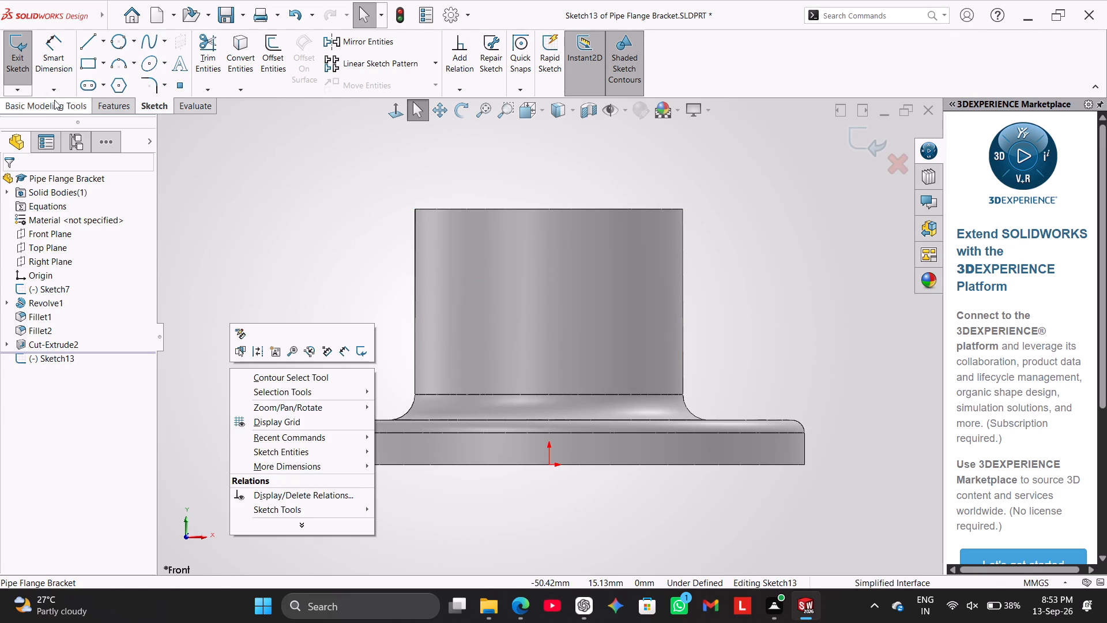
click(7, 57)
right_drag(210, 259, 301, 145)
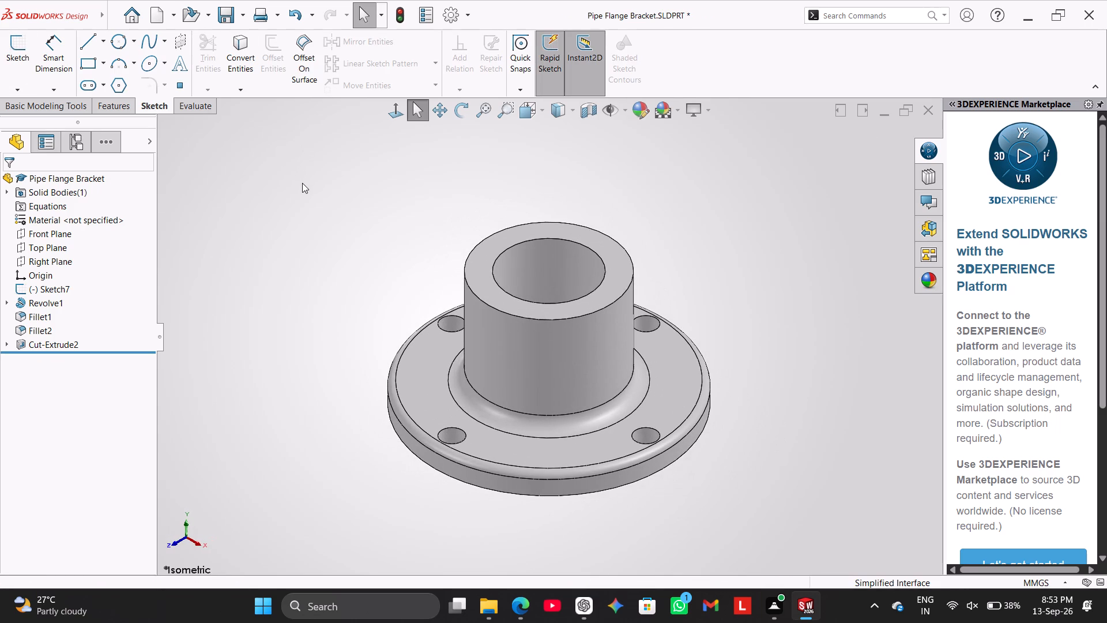
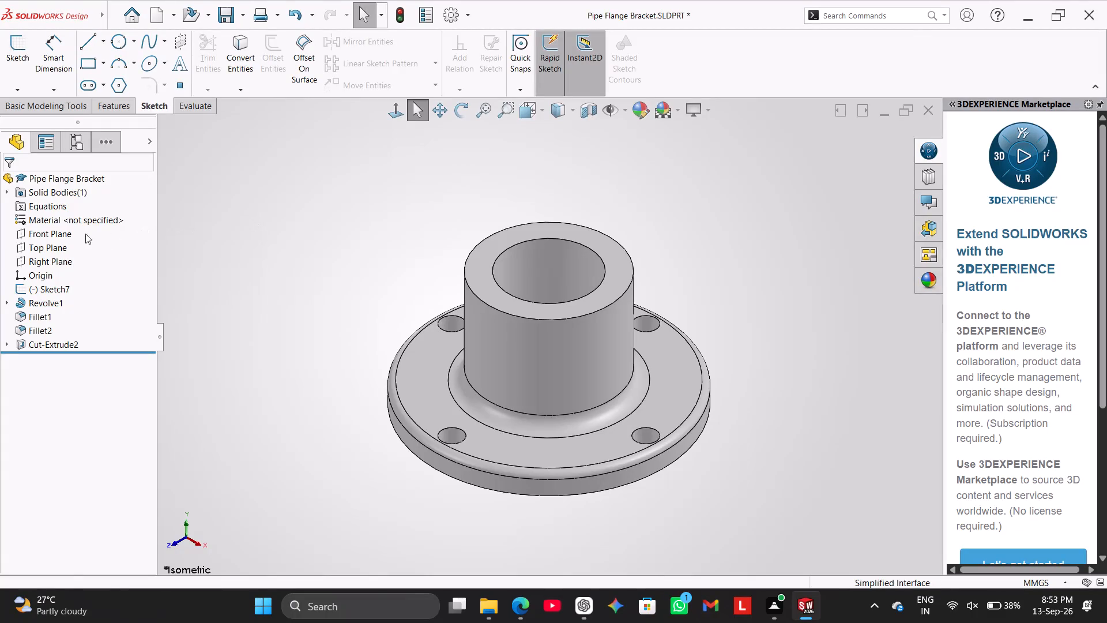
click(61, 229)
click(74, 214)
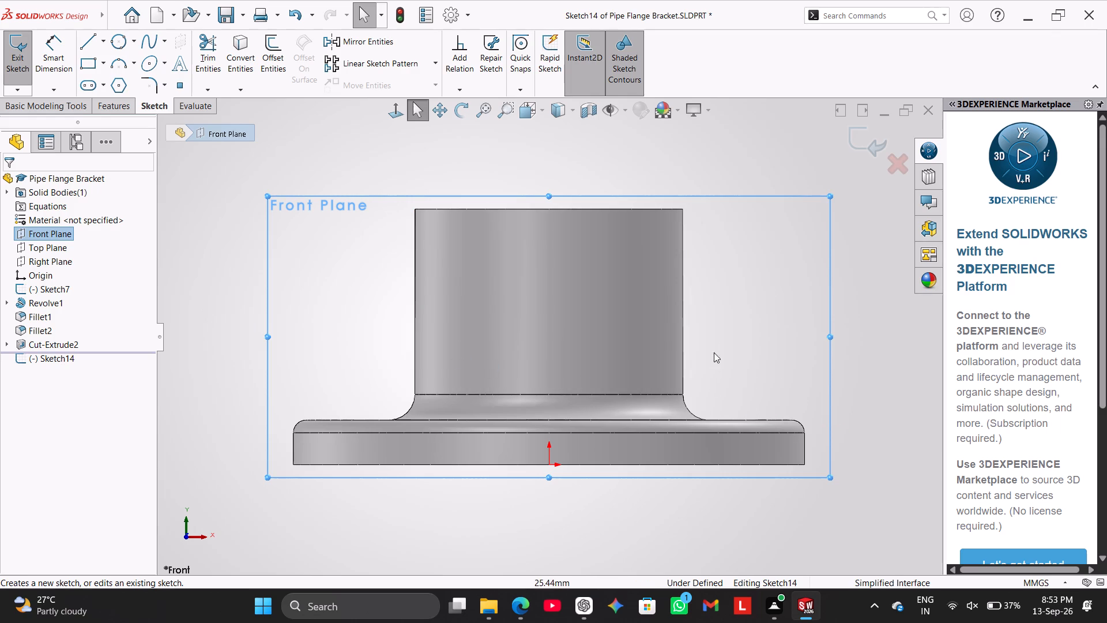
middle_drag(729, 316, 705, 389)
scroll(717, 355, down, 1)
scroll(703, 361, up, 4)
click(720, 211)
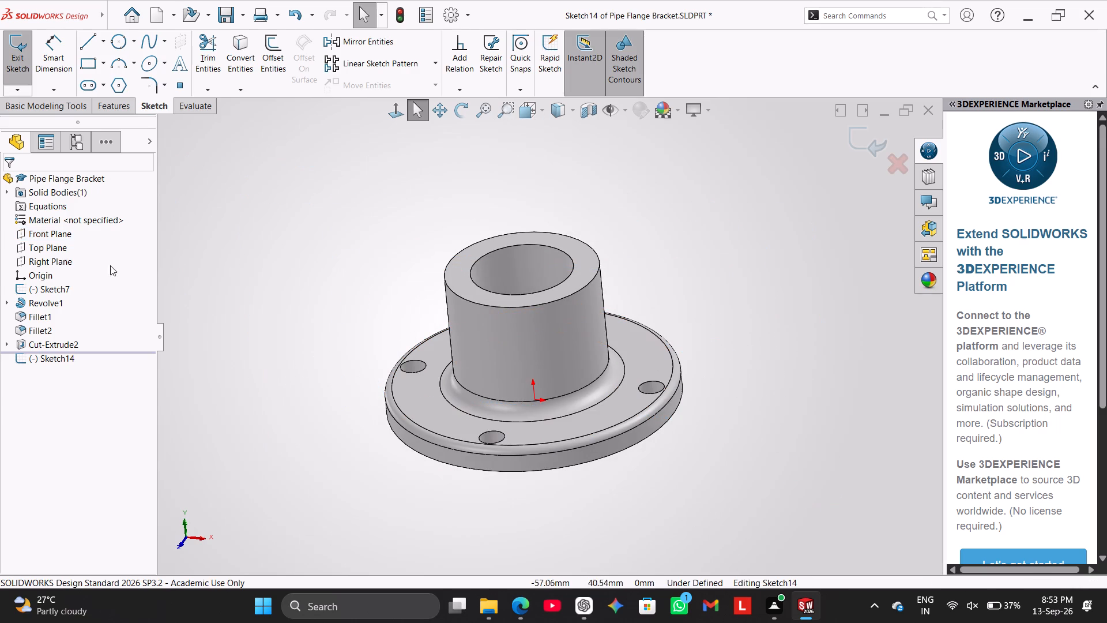
Show the profile sketch of the revolve feature and exit the empty Front Plane sketch.
click(39, 300)
click(5, 301)
click(39, 316)
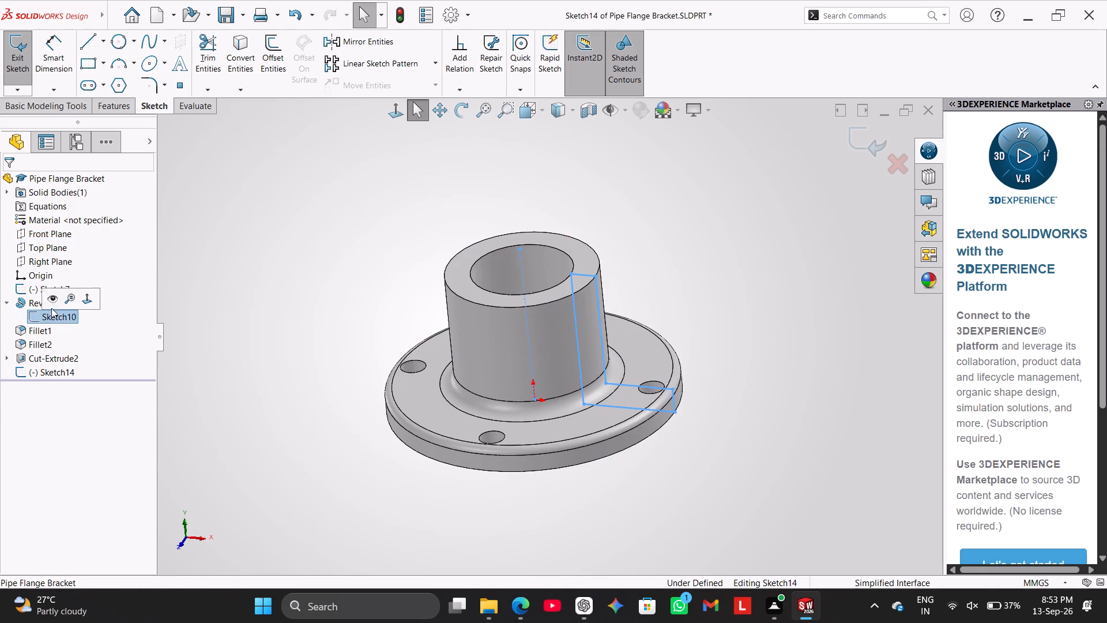
click(55, 297)
click(57, 316)
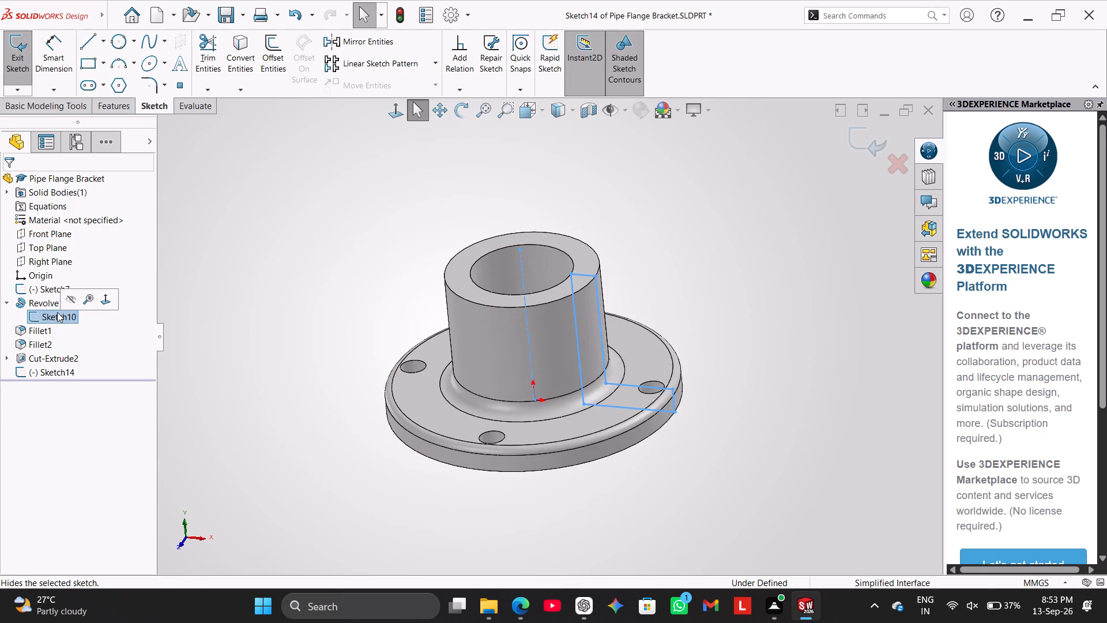
click(57, 312)
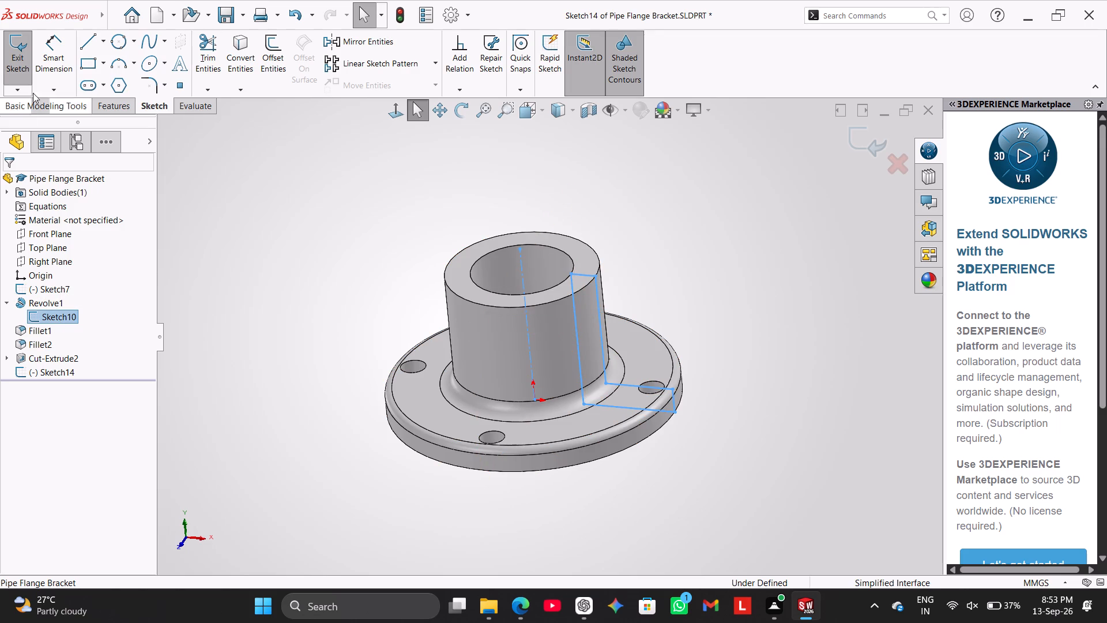
click(21, 41)
Edit the revolve's profile sketch and add a 4 mm sketch fillet at the inner corner between the hub's outer wall and the flange top.
click(57, 309)
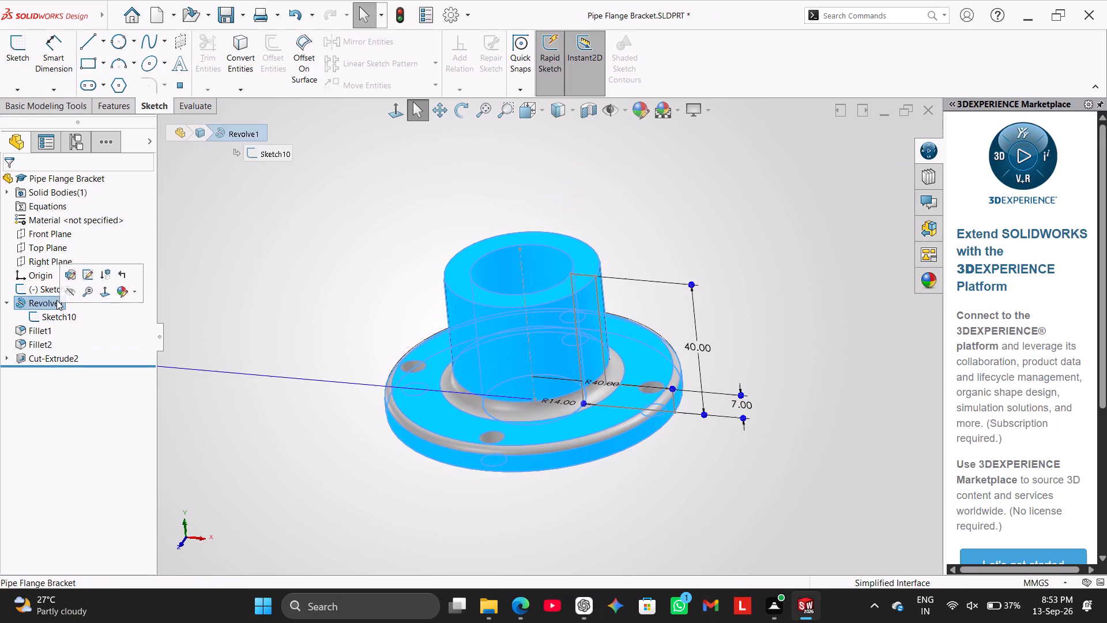
click(82, 273)
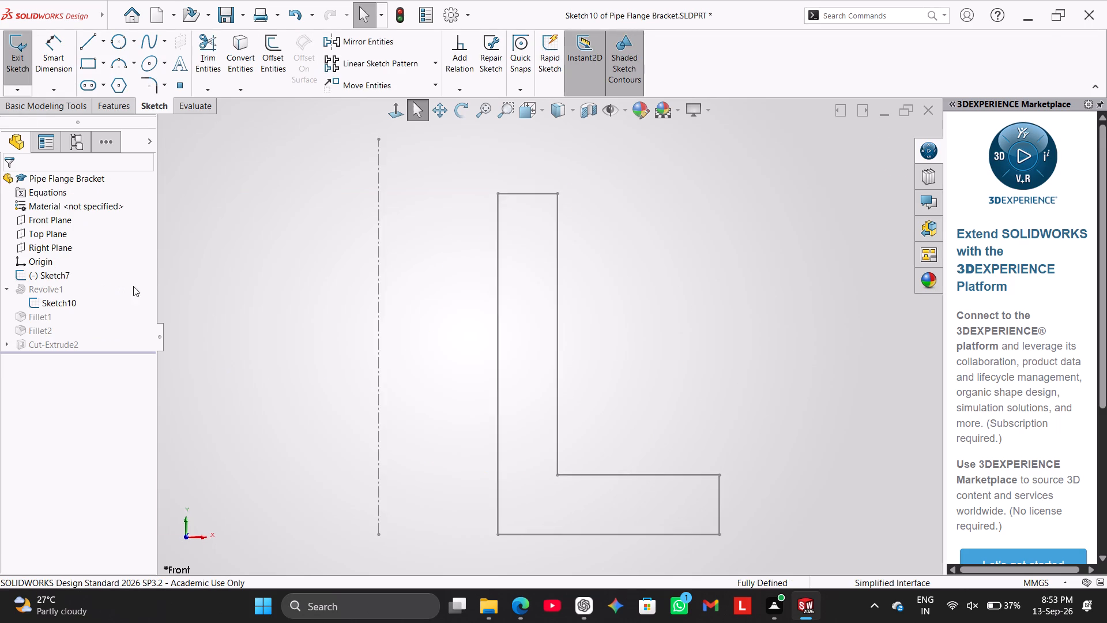
scroll(555, 336, up, 2)
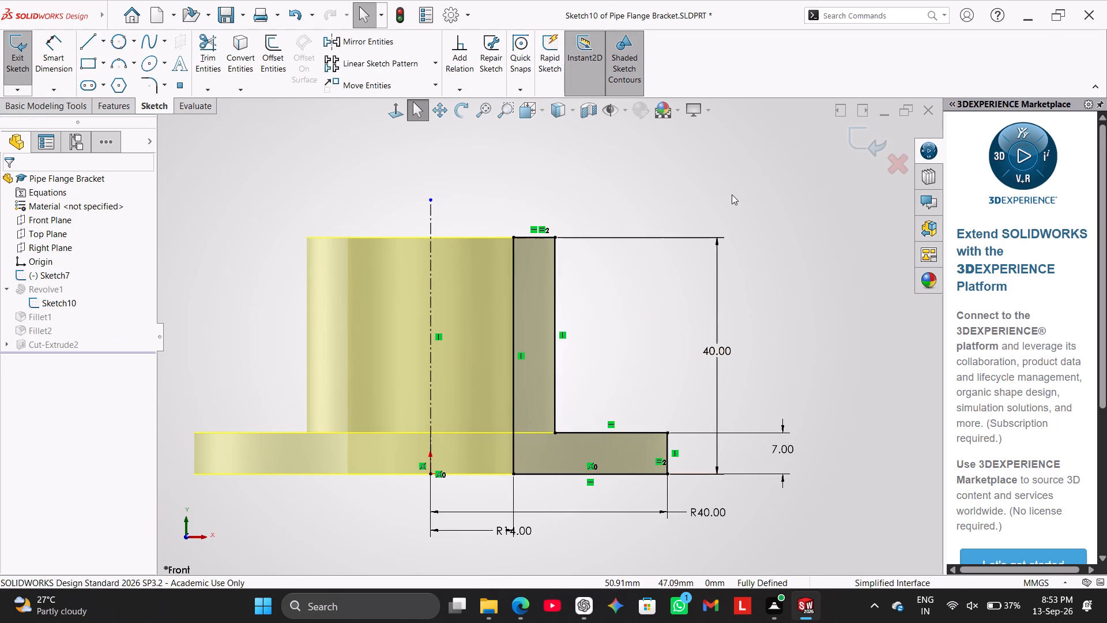
click(732, 194)
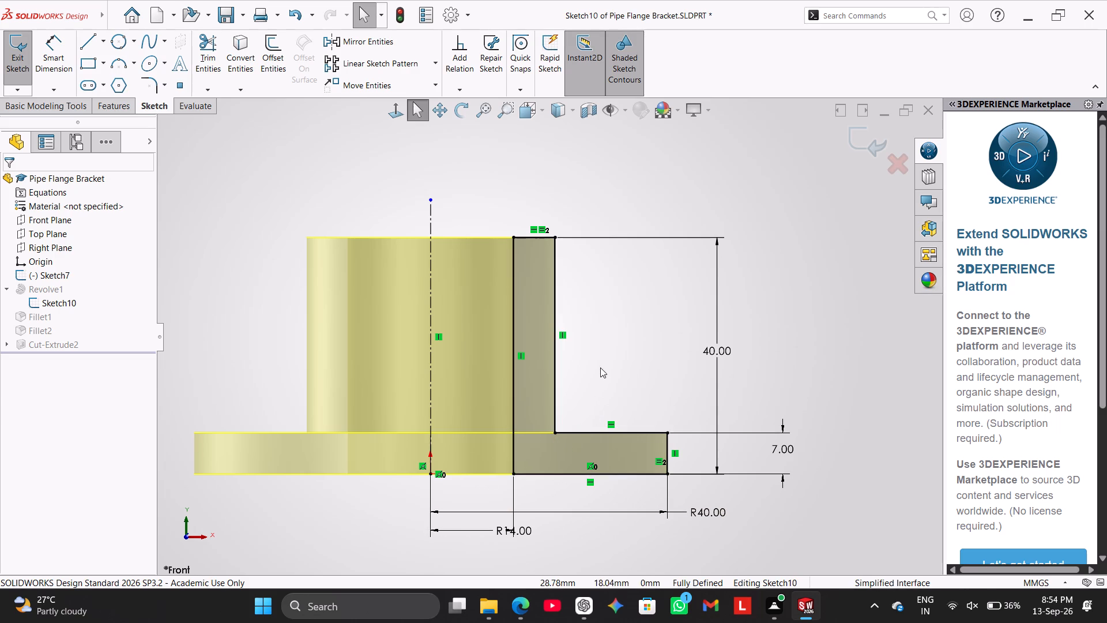
middle_click(616, 351)
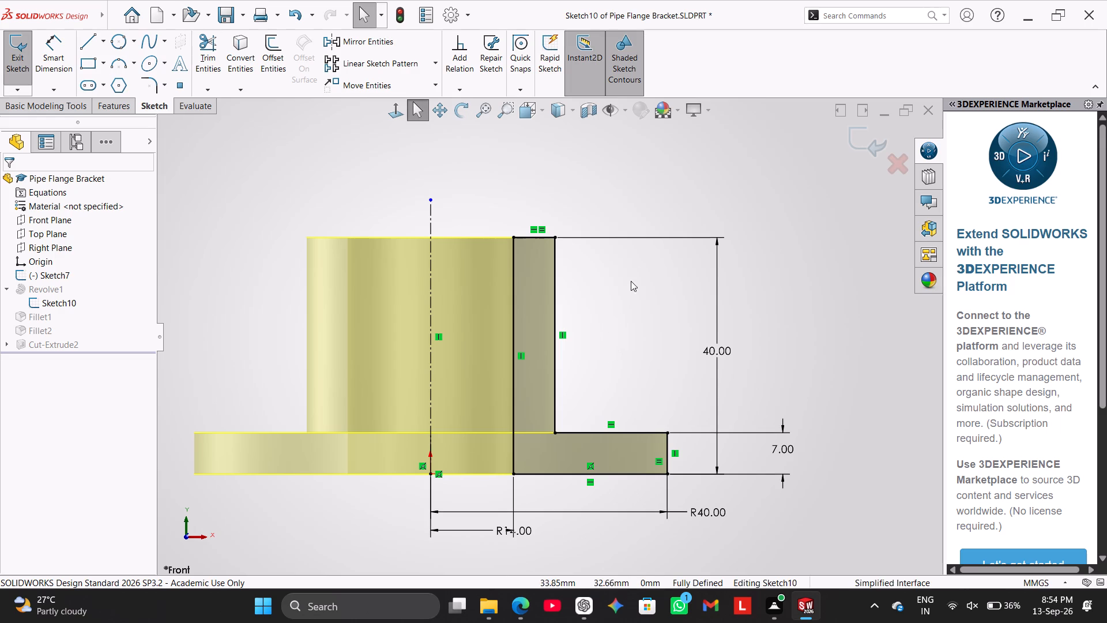
middle_drag(655, 163, 641, 234)
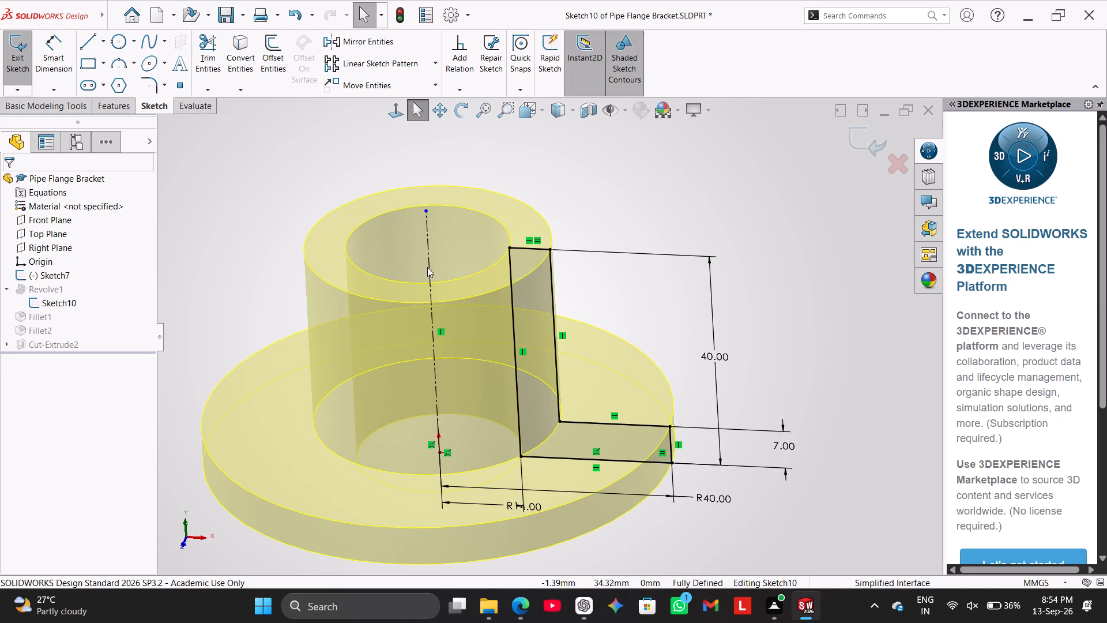
click(386, 102)
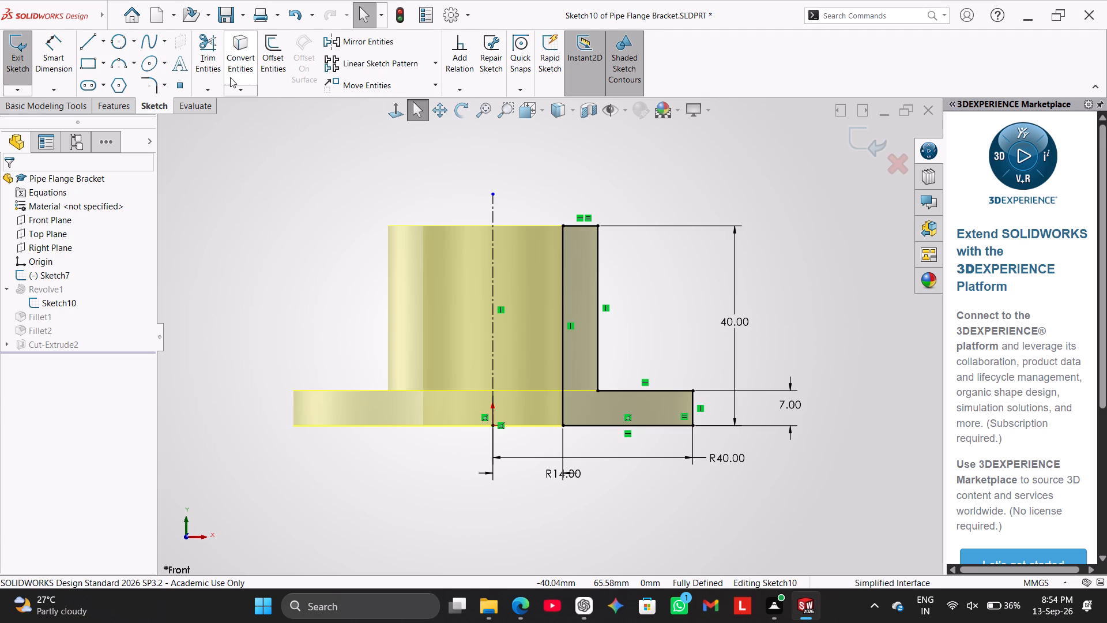
click(215, 91)
click(215, 91)
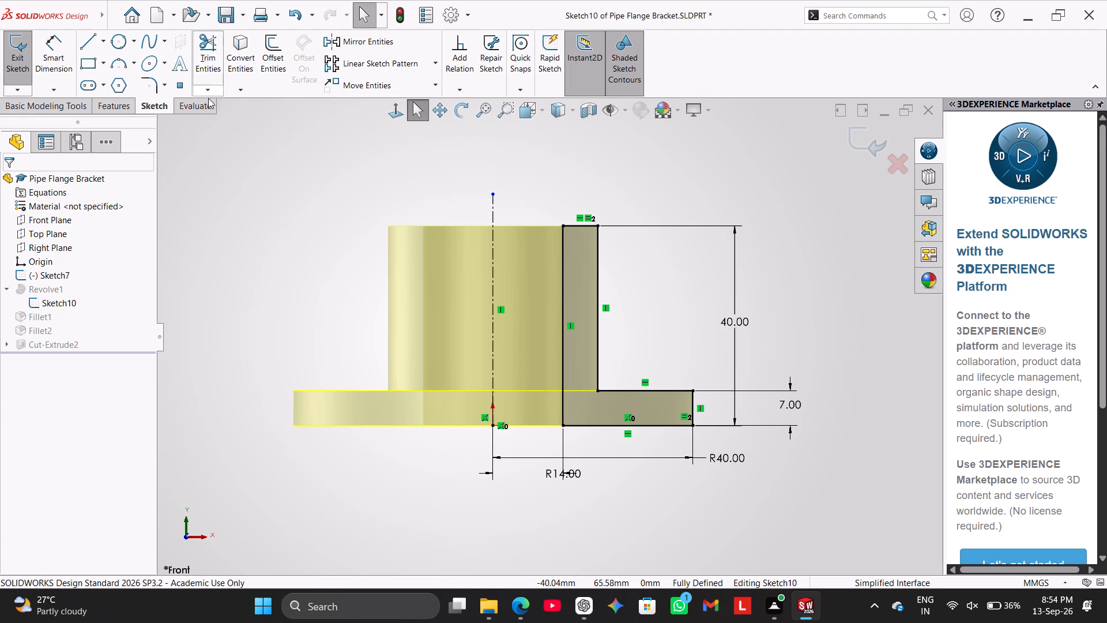
click(156, 85)
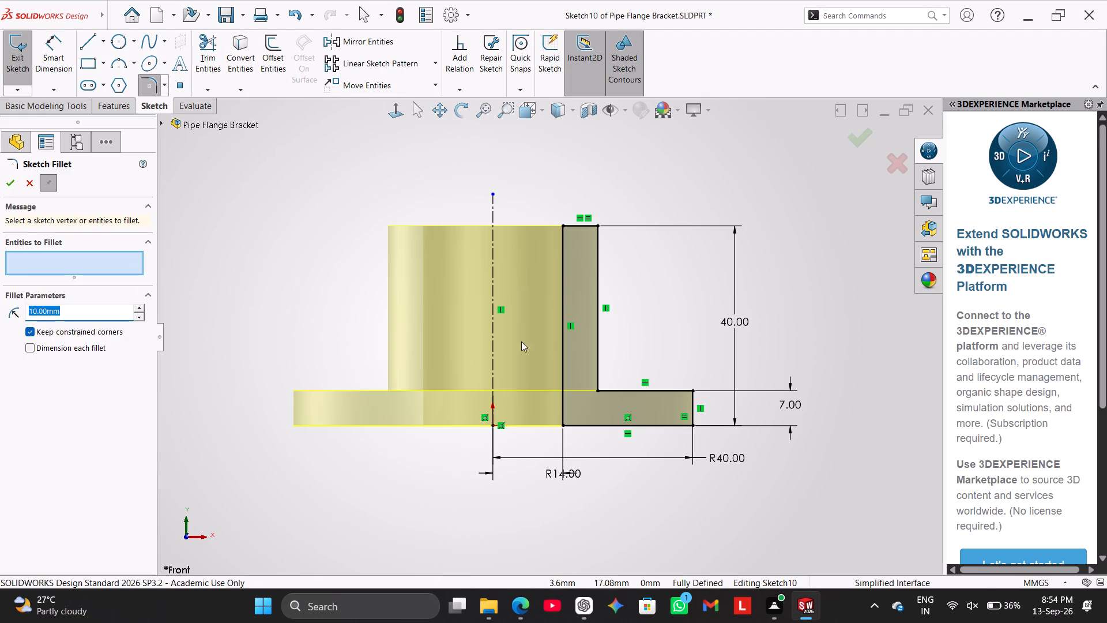
click(598, 358)
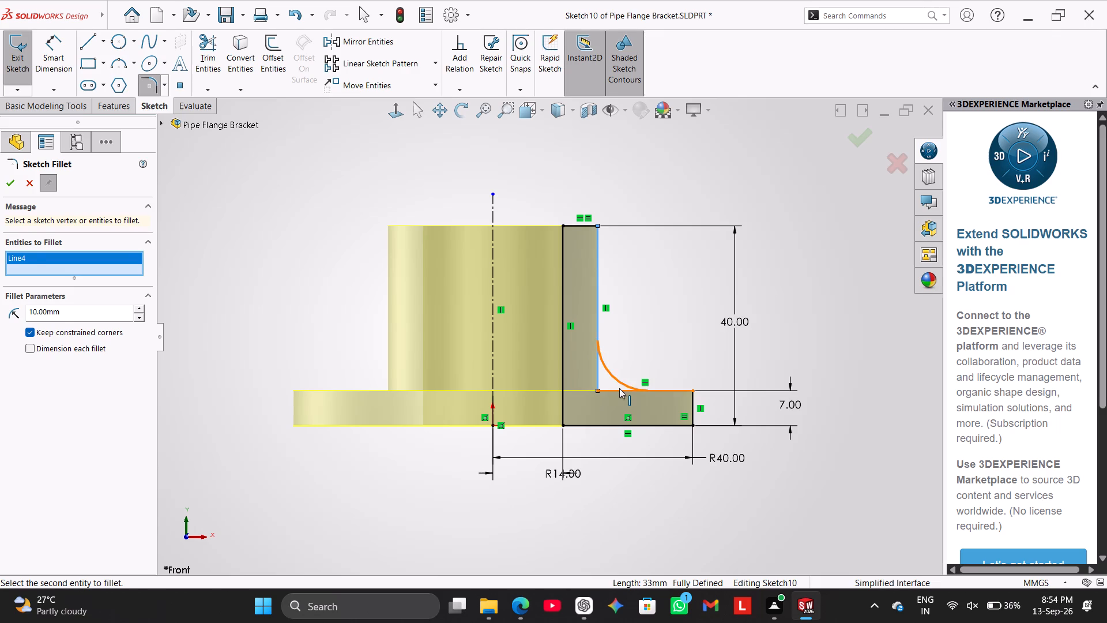
click(619, 388)
click(71, 319)
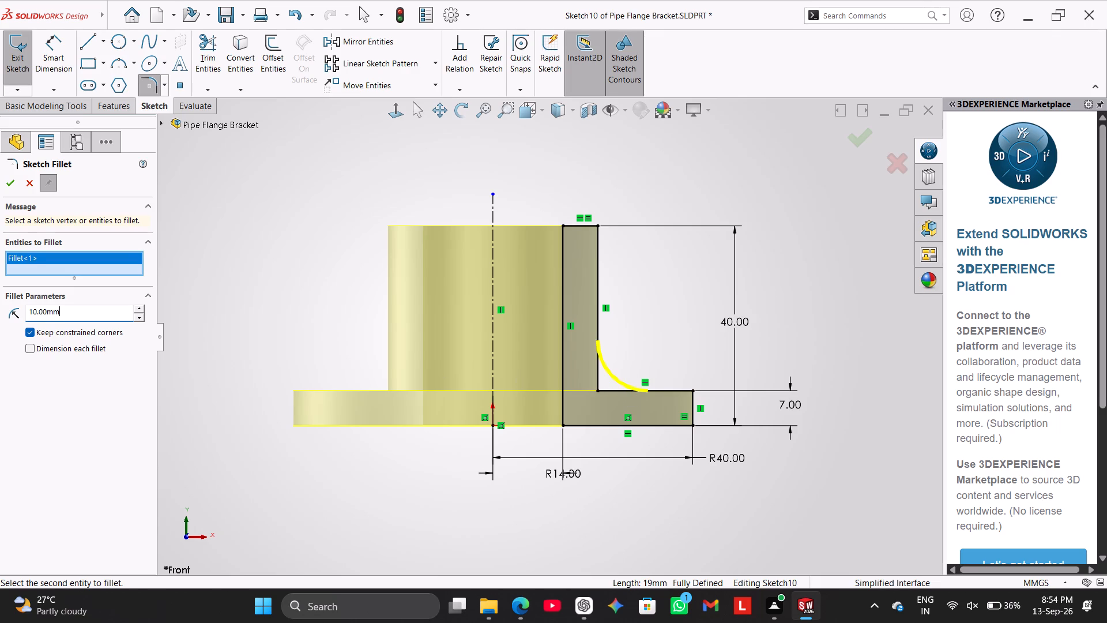
key(BackSpace)
key(BackSpace)
key(BackSpace)
key(BackSpace)
key(BackSpace)
key(BackSpace)
key(BackSpace)
key(BackSpace)
key(BackSpace)
key(BackSpace)
key(BackSpace)
key(BackSpace)
key(BackSpace)
key(4)
key(Return)
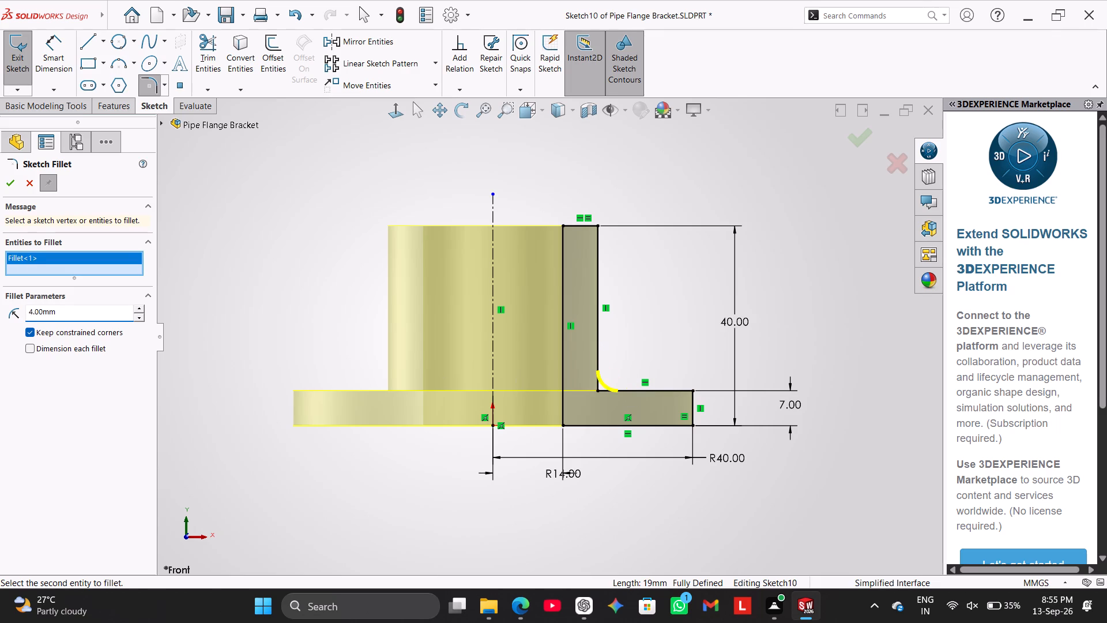
click(10, 185)
click(242, 265)
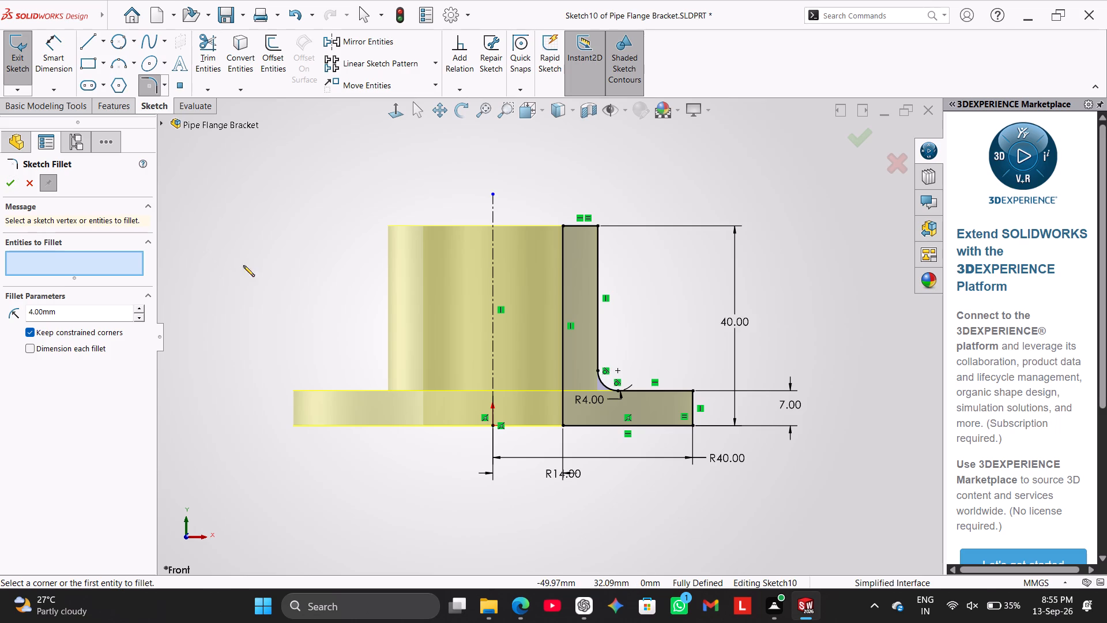
click(5, 178)
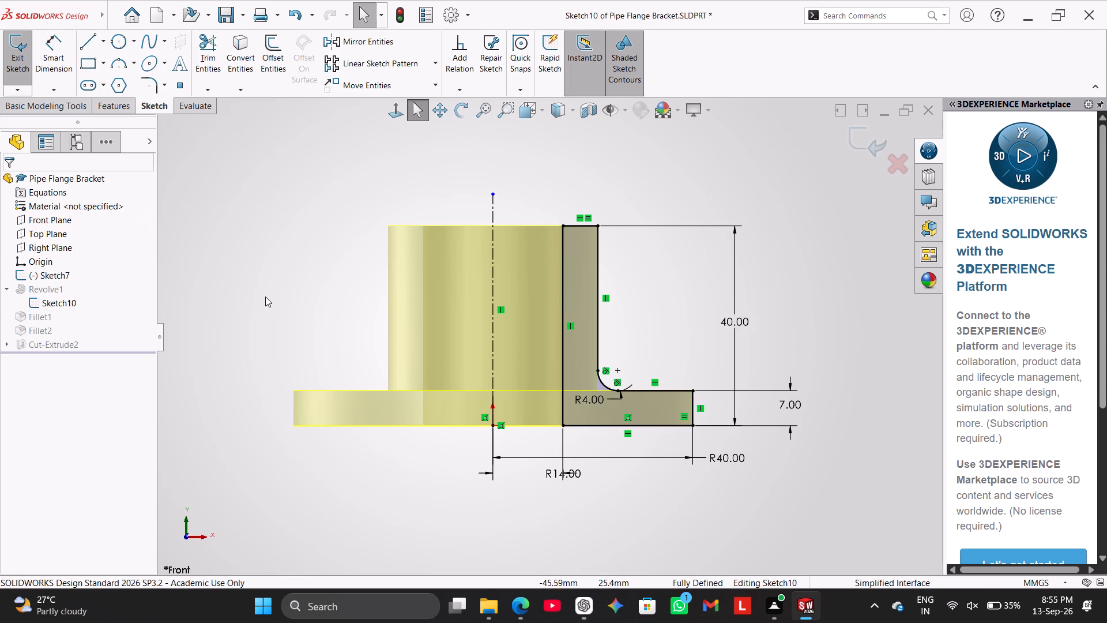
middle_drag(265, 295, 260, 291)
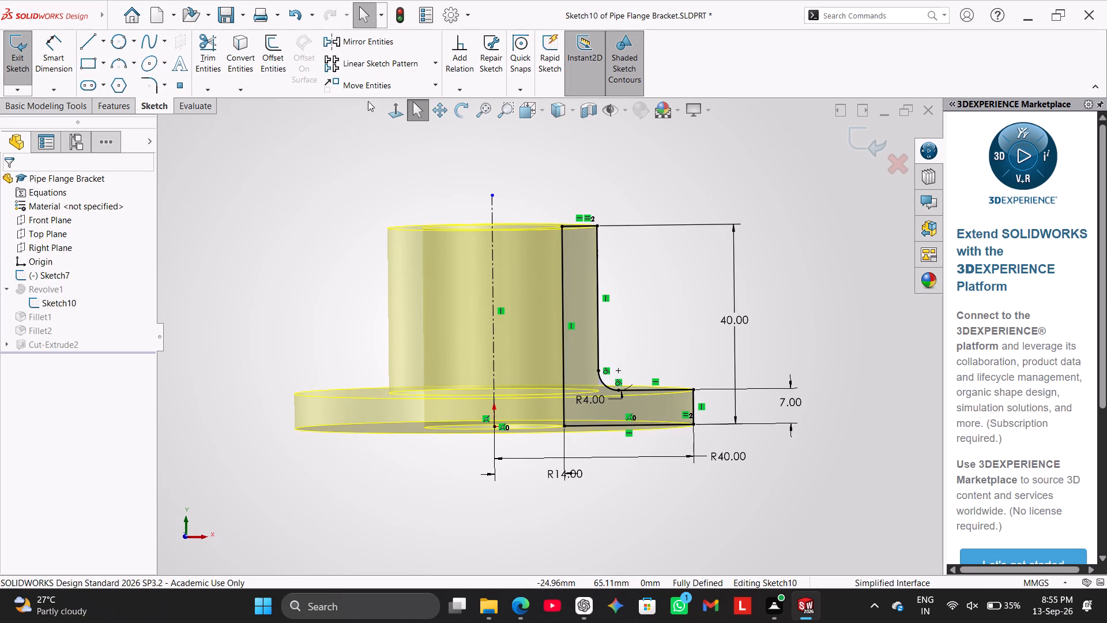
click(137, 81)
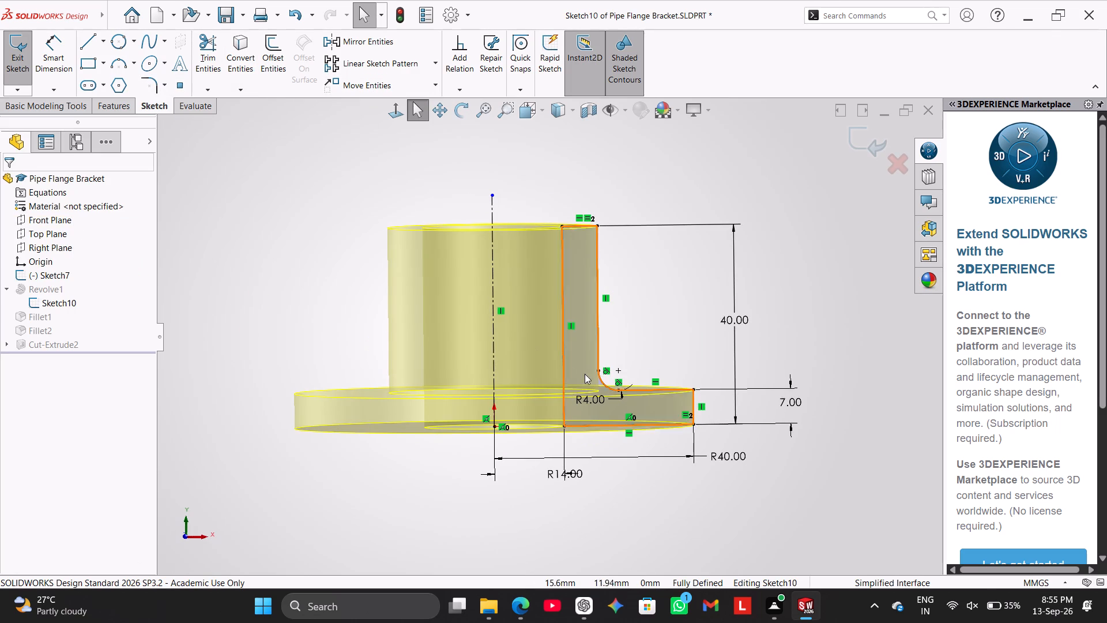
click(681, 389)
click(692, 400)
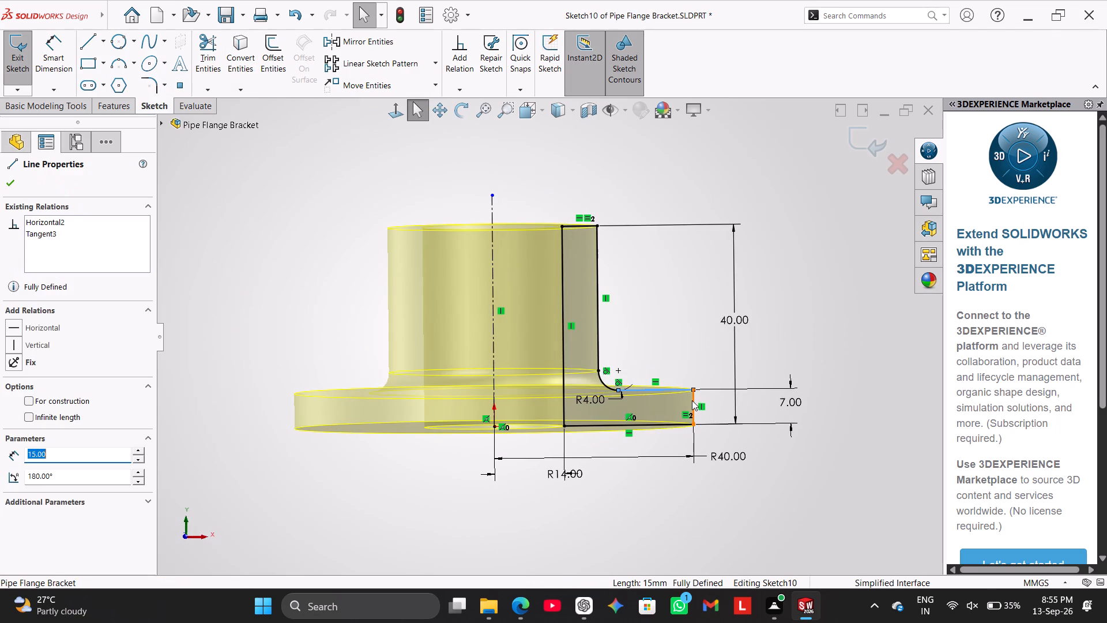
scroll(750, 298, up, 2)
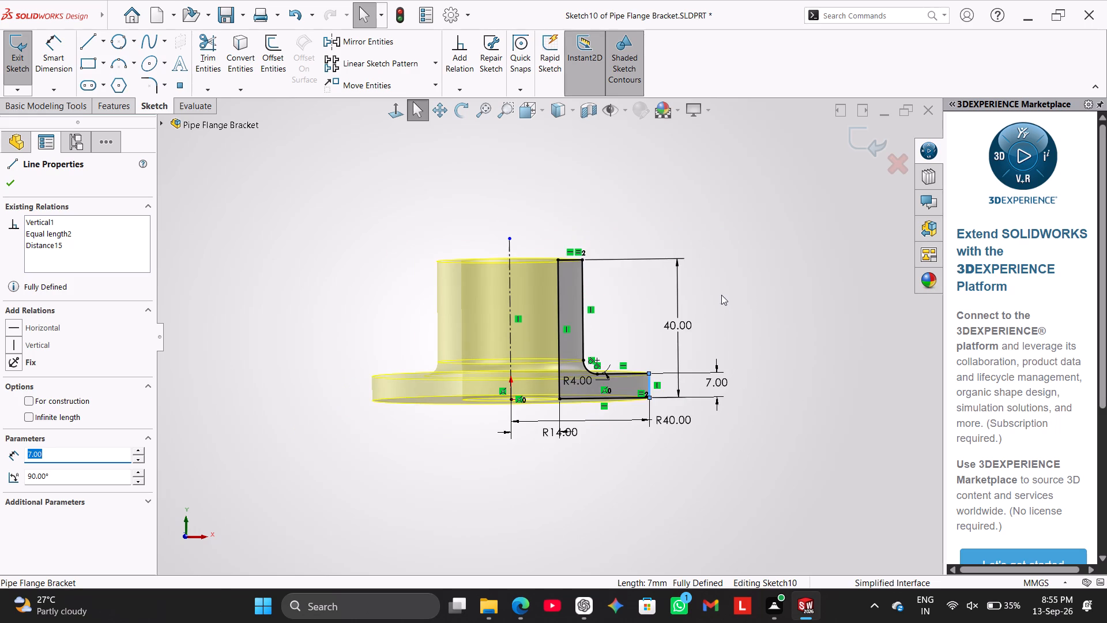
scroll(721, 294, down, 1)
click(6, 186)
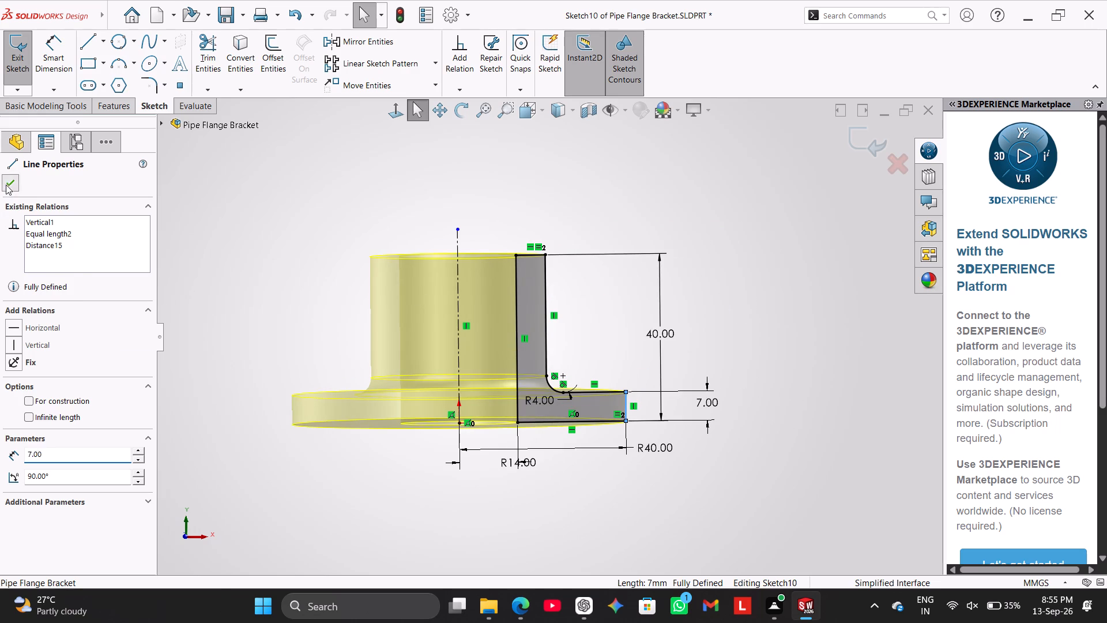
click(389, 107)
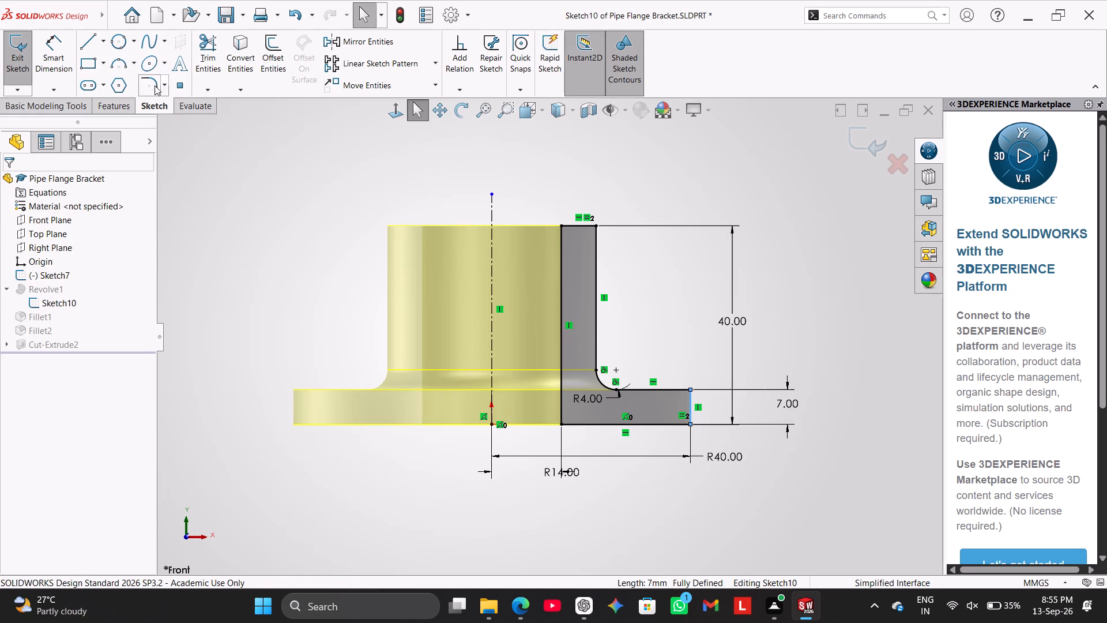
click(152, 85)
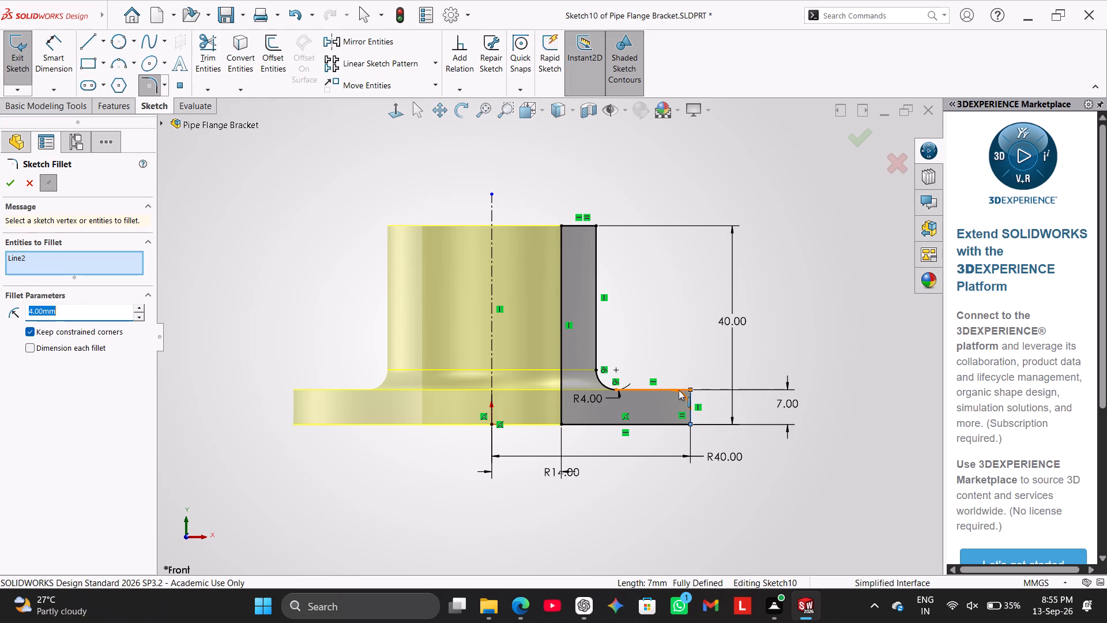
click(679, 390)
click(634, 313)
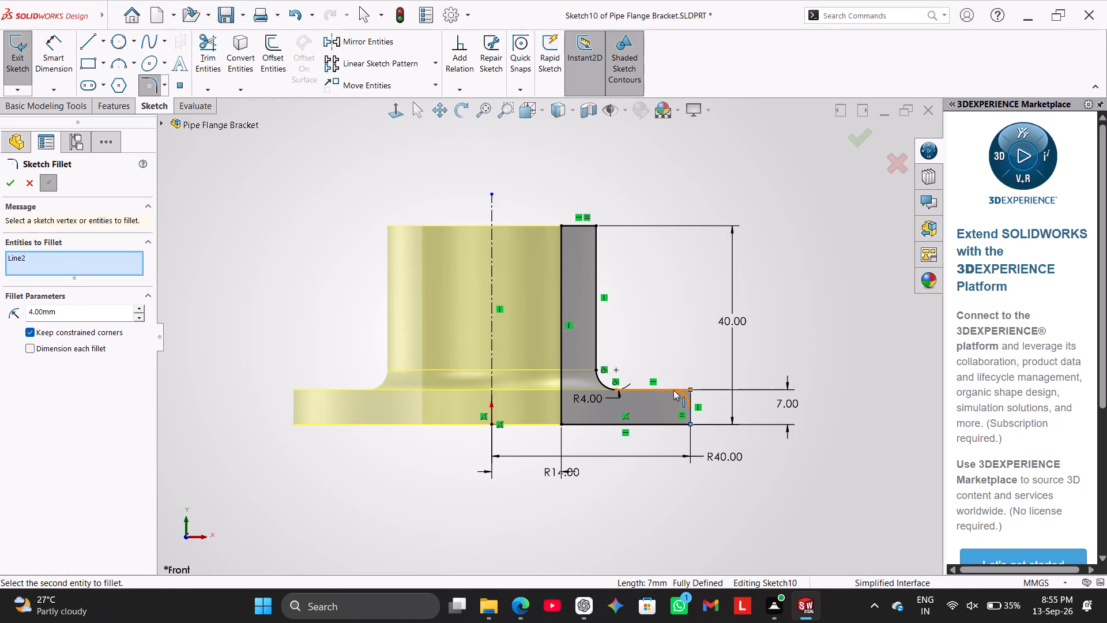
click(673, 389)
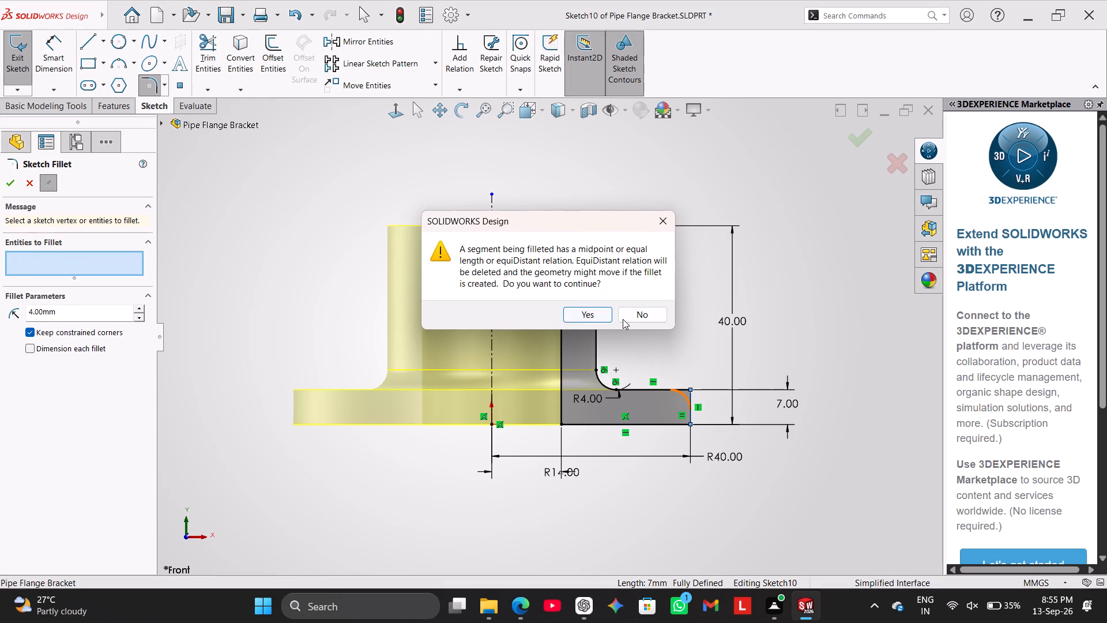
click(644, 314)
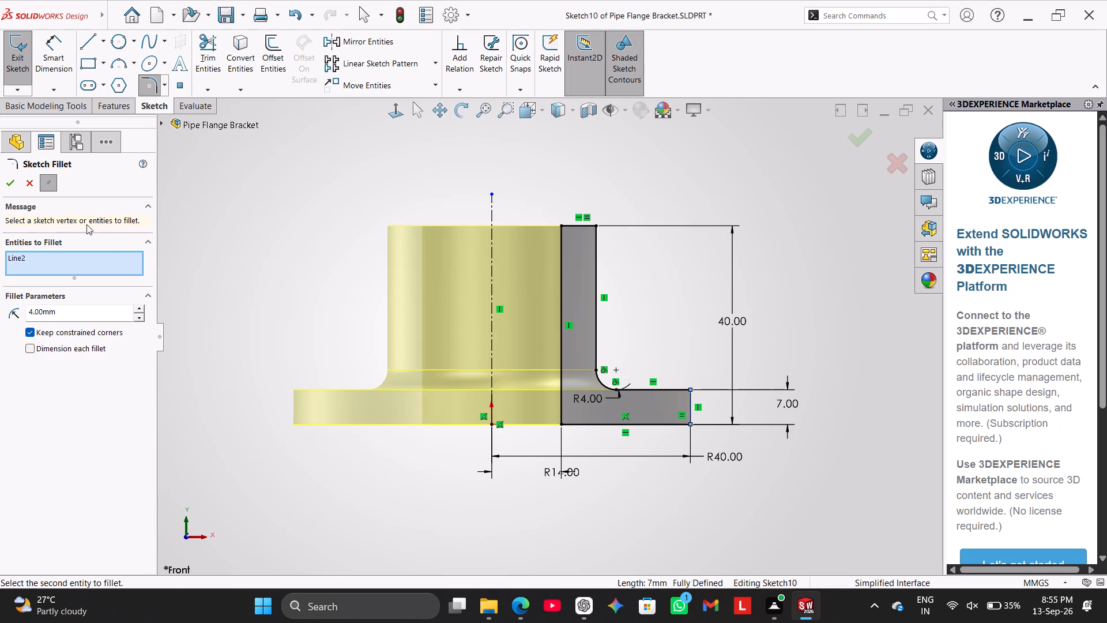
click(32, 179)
Add a 2 mm sketch fillet at the flange's outer top corner, between its top line and outer vertical line.
click(153, 92)
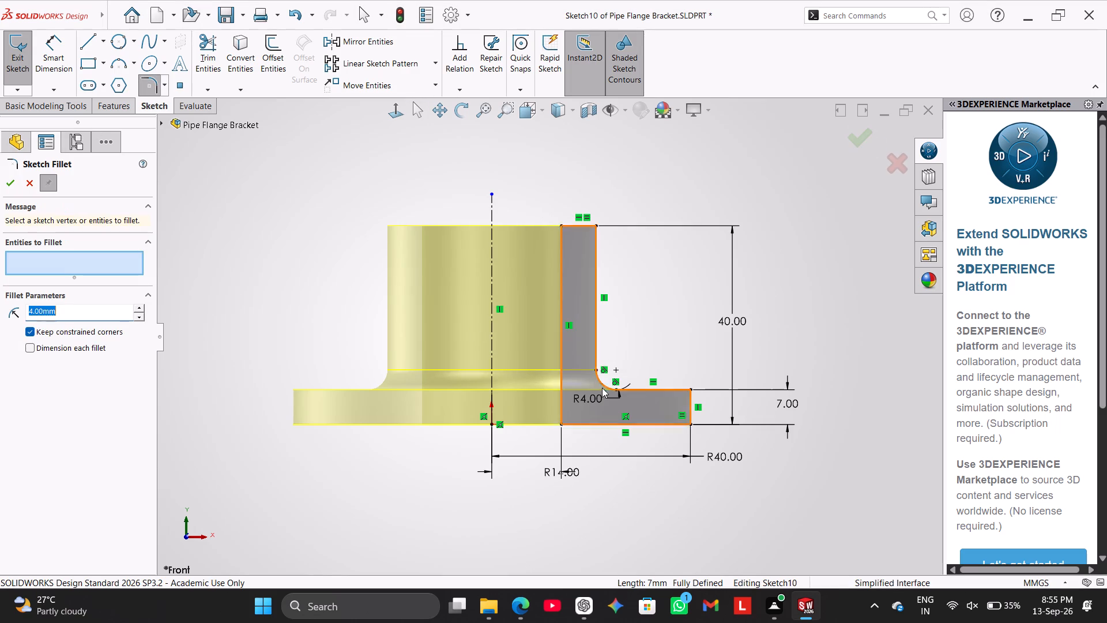
click(690, 396)
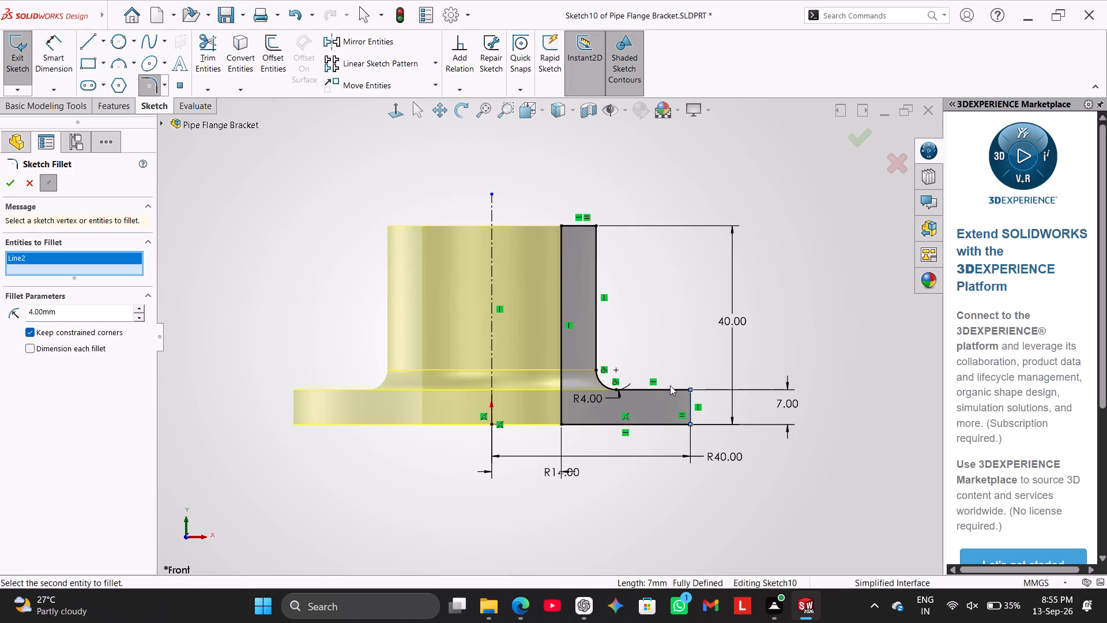
click(676, 391)
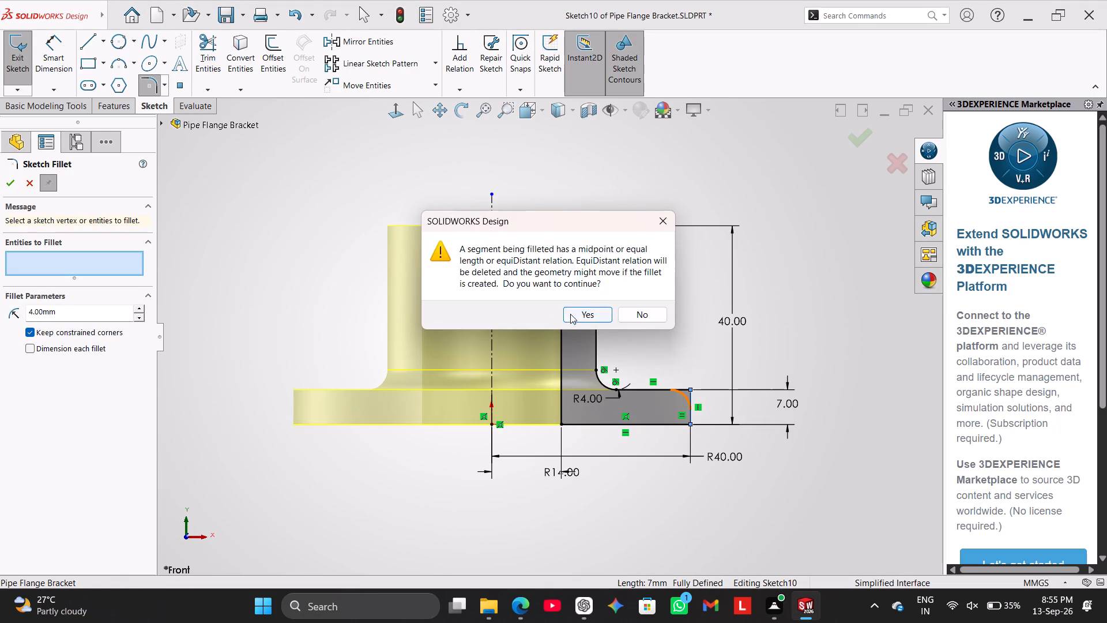
click(571, 314)
click(70, 310)
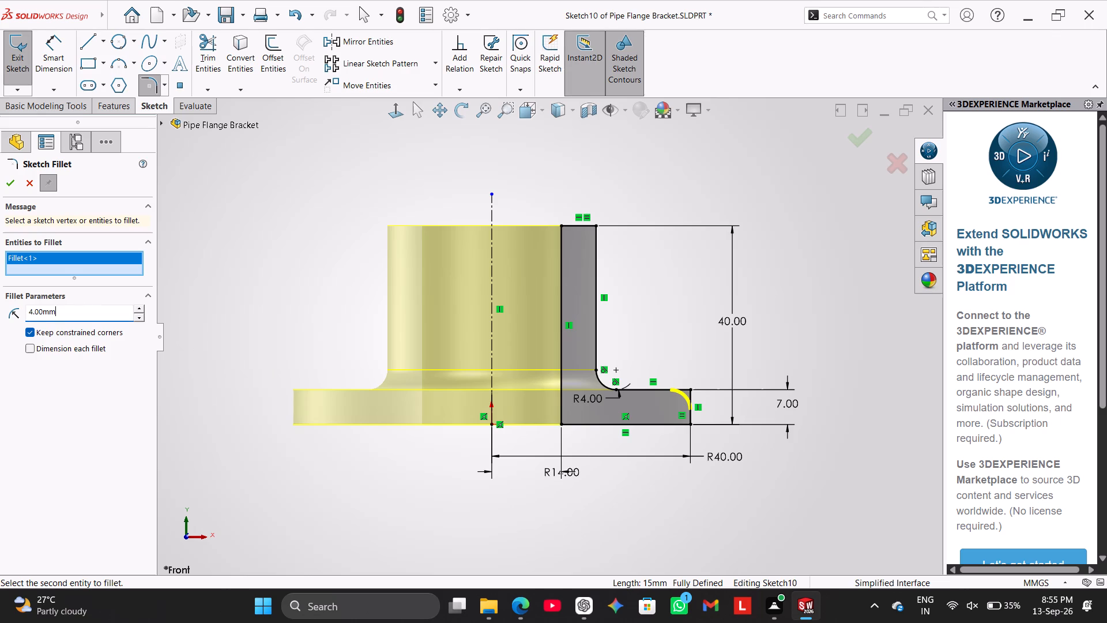
key(BackSpace)
key(BackSpace)
key(BackSpace)
key(BackSpace)
key(BackSpace)
key(BackSpace)
key(BackSpace)
key(BackSpace)
key(BackSpace)
key(BackSpace)
key(BackSpace)
key(BackSpace)
key(BackSpace)
key(BackSpace)
key(BackSpace)
key(BackSpace)
key(BackSpace)
key(BackSpace)
key(BackSpace)
key(2)
key(Return)
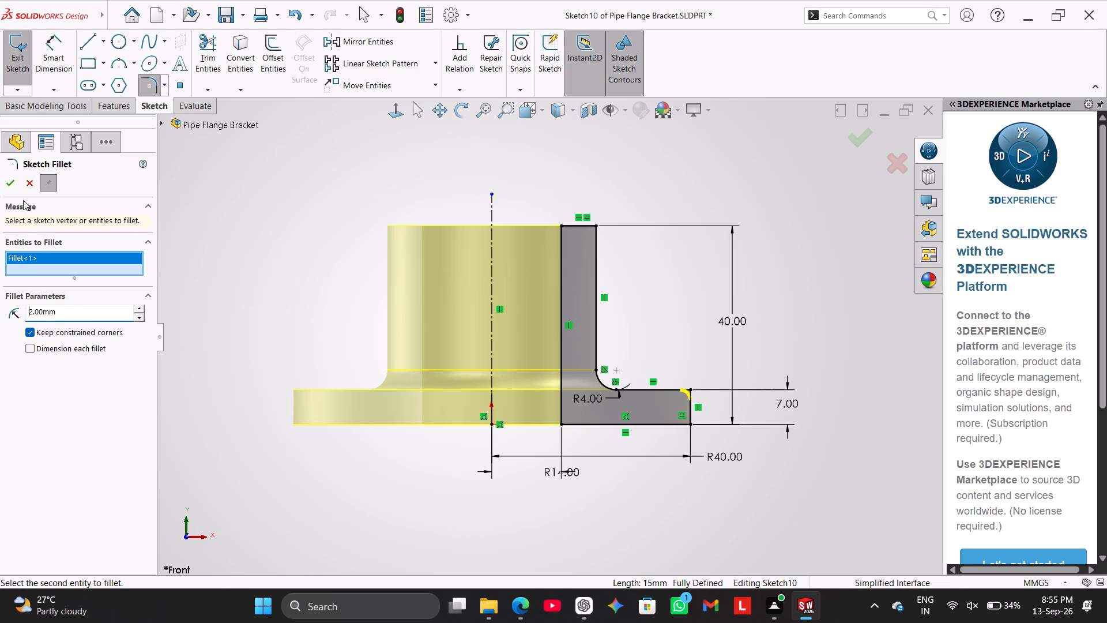
click(10, 179)
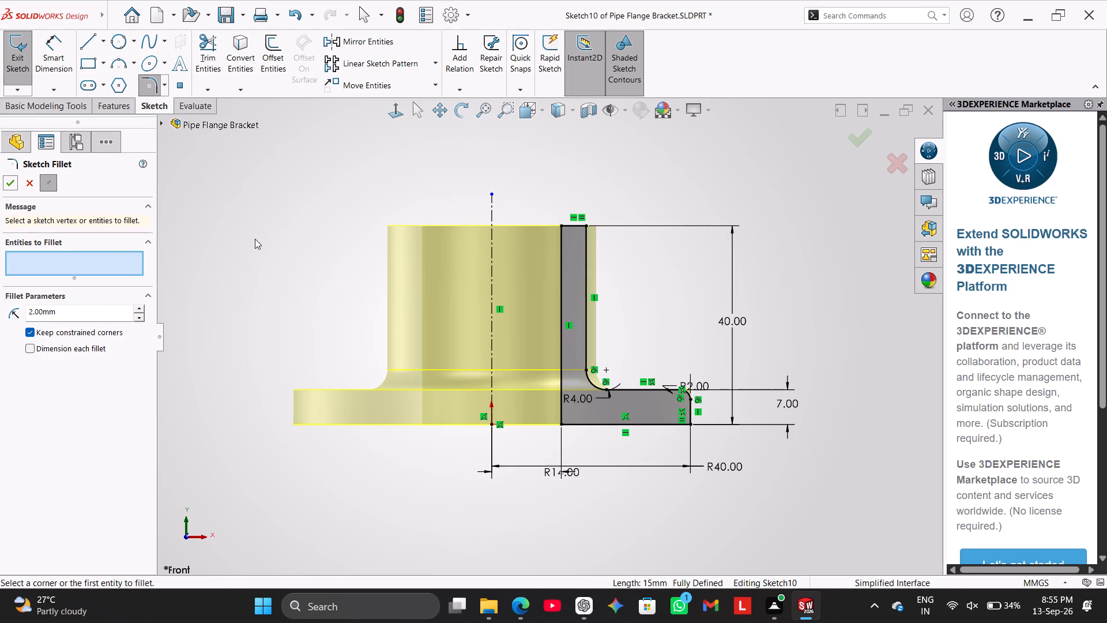
middle_drag(255, 239, 247, 231)
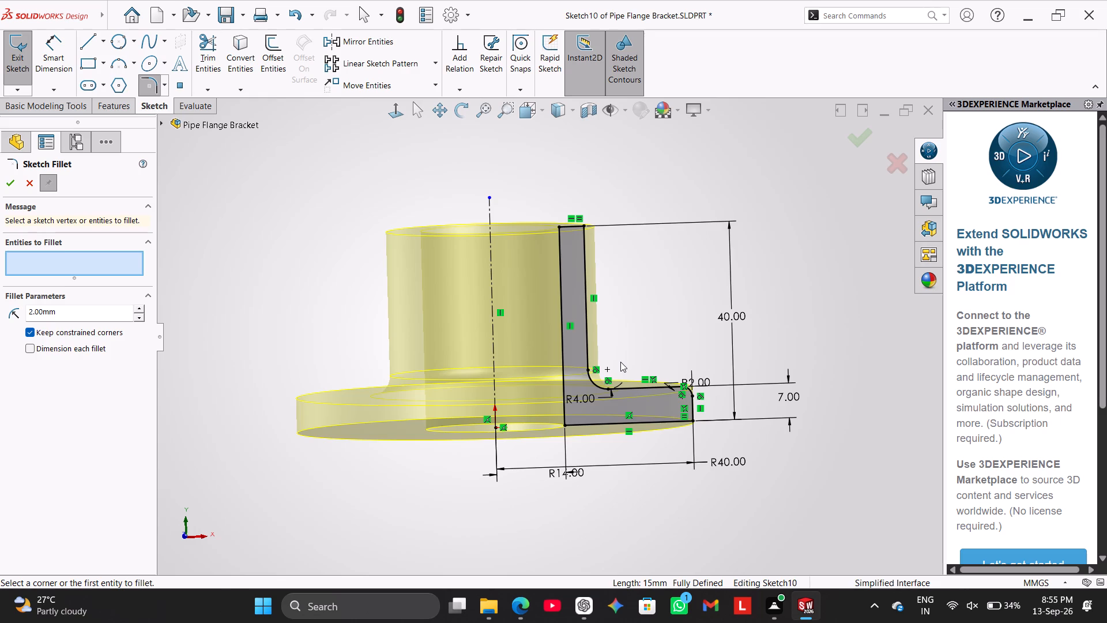
click(3, 182)
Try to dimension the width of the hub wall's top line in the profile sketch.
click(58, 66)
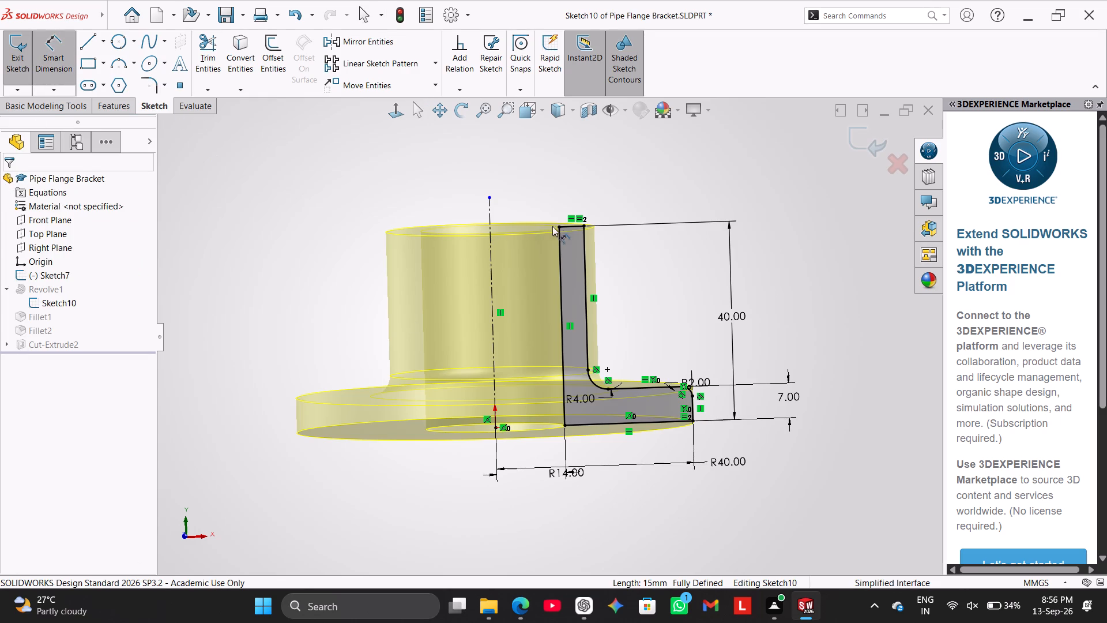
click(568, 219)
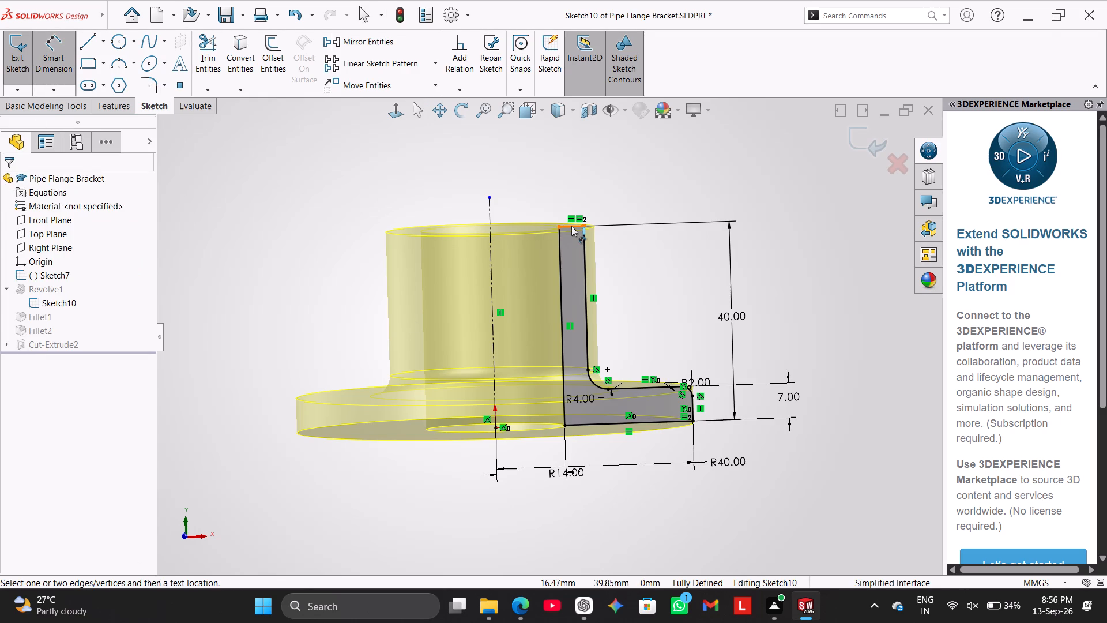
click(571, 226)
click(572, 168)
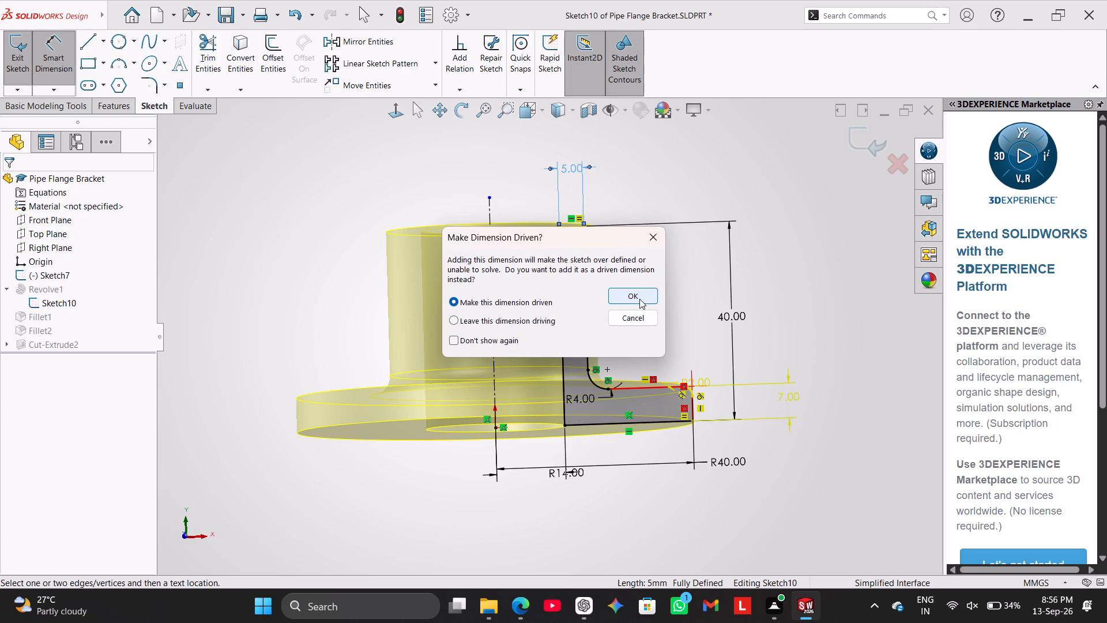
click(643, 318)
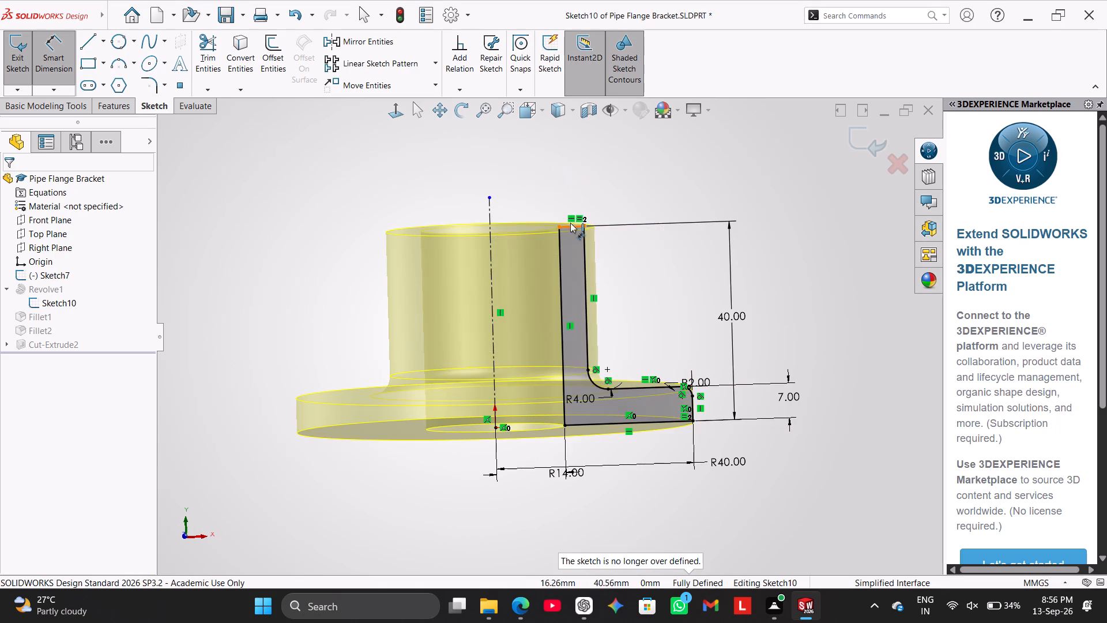
Delete the equal relation from the hub wall's top line.
right_click(578, 216)
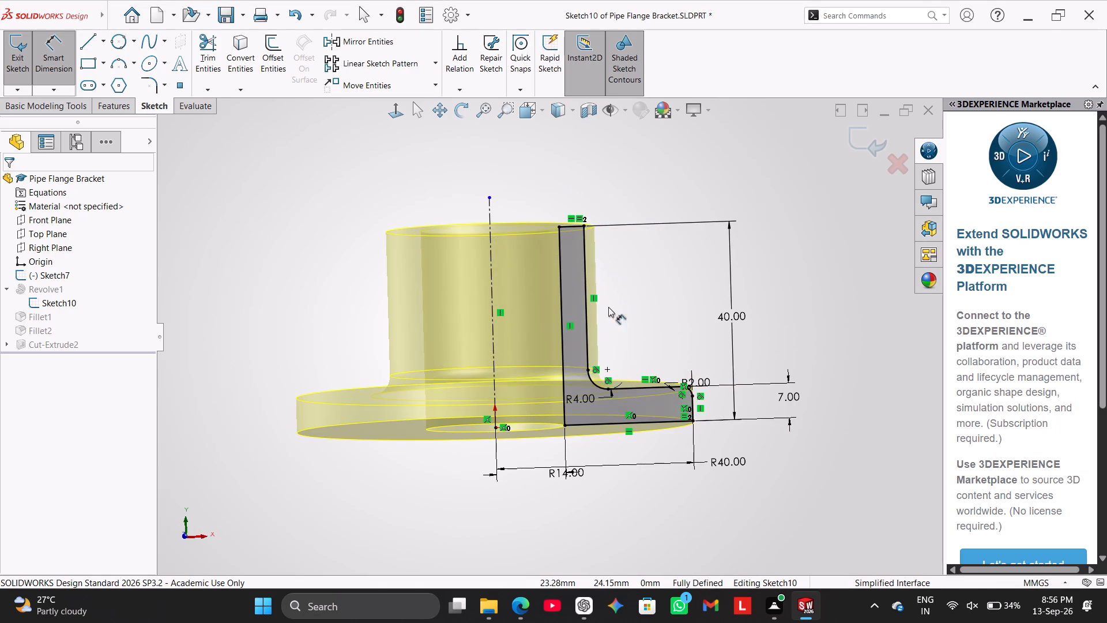
scroll(684, 382, down, 4)
scroll(689, 381, up, 2)
scroll(558, 271, up, 3)
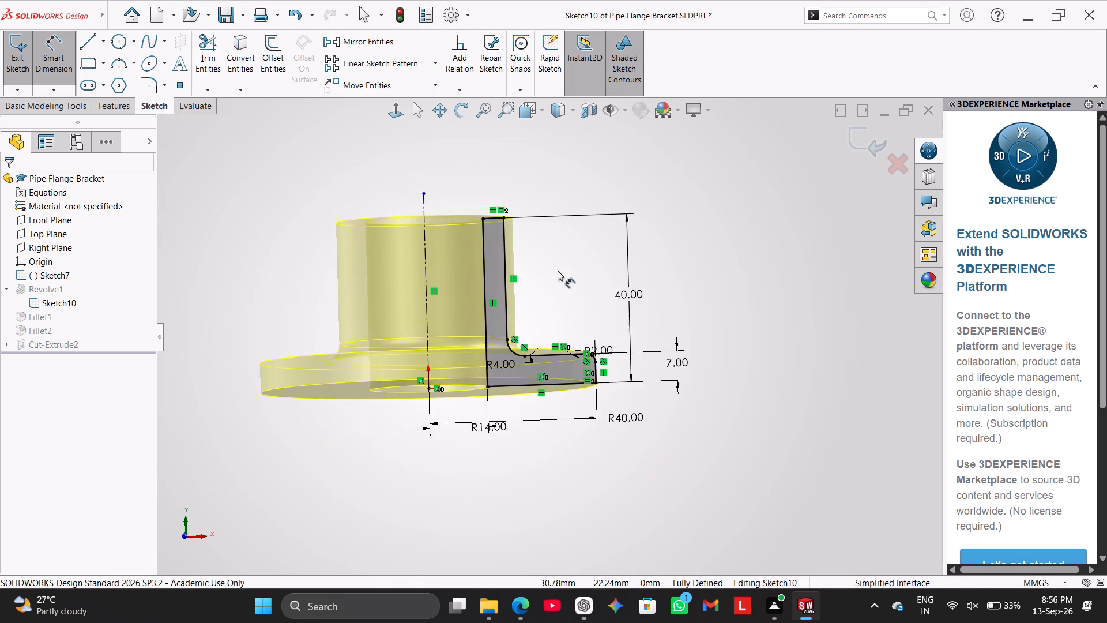
scroll(541, 234, down, 6)
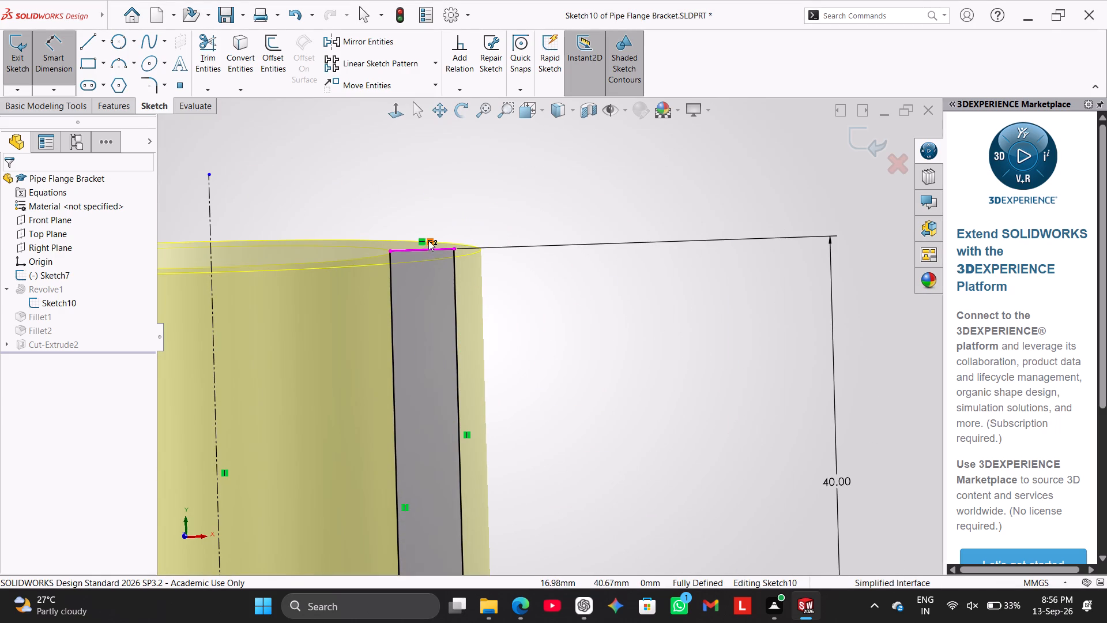
right_click(430, 240)
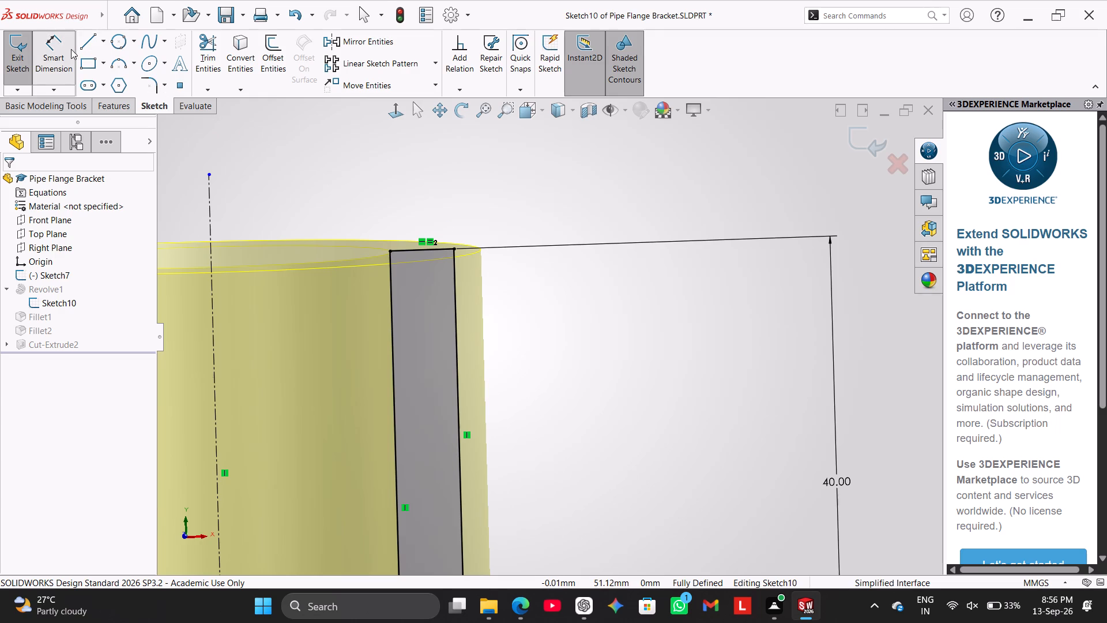
click(70, 47)
right_click(431, 239)
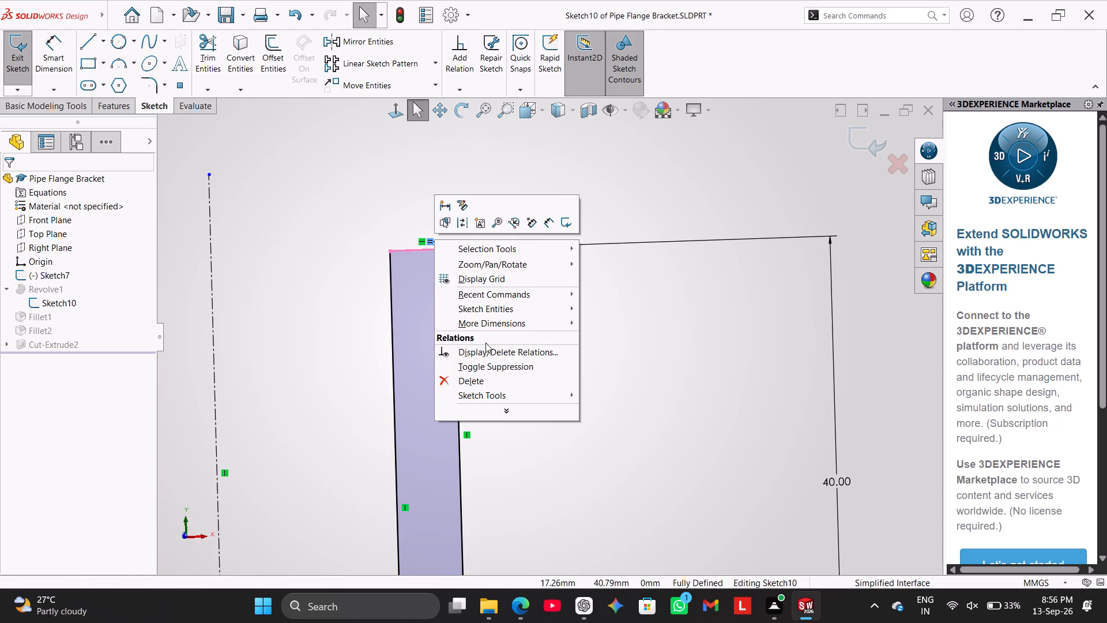
click(491, 376)
Dimension the hub wall's top line to 7 mm.
scroll(488, 328, up, 5)
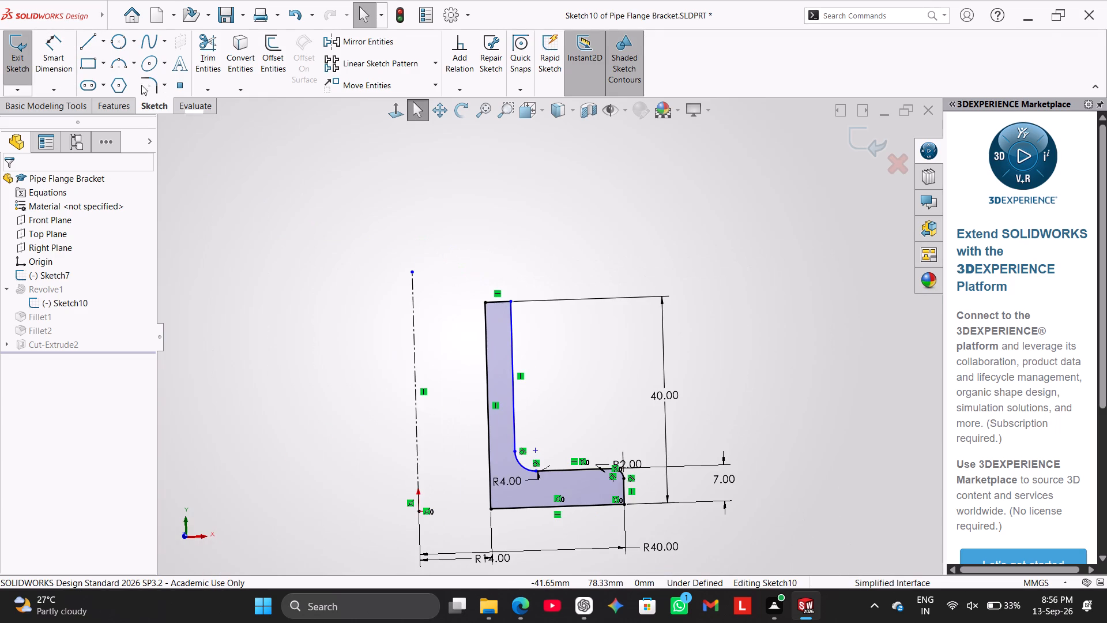
click(61, 53)
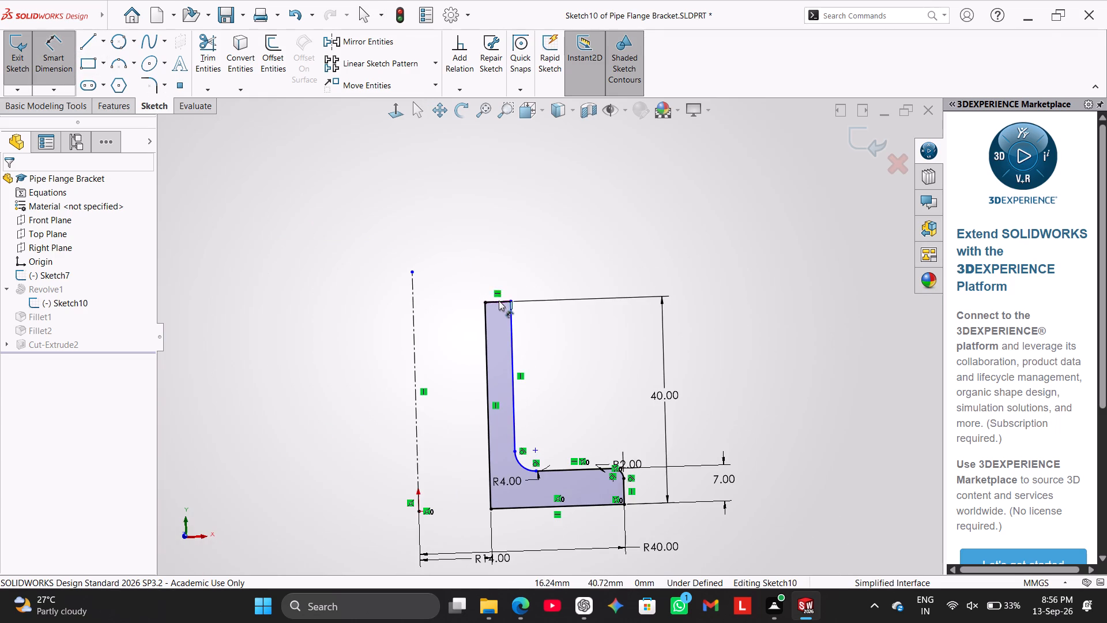
click(500, 302)
click(494, 253)
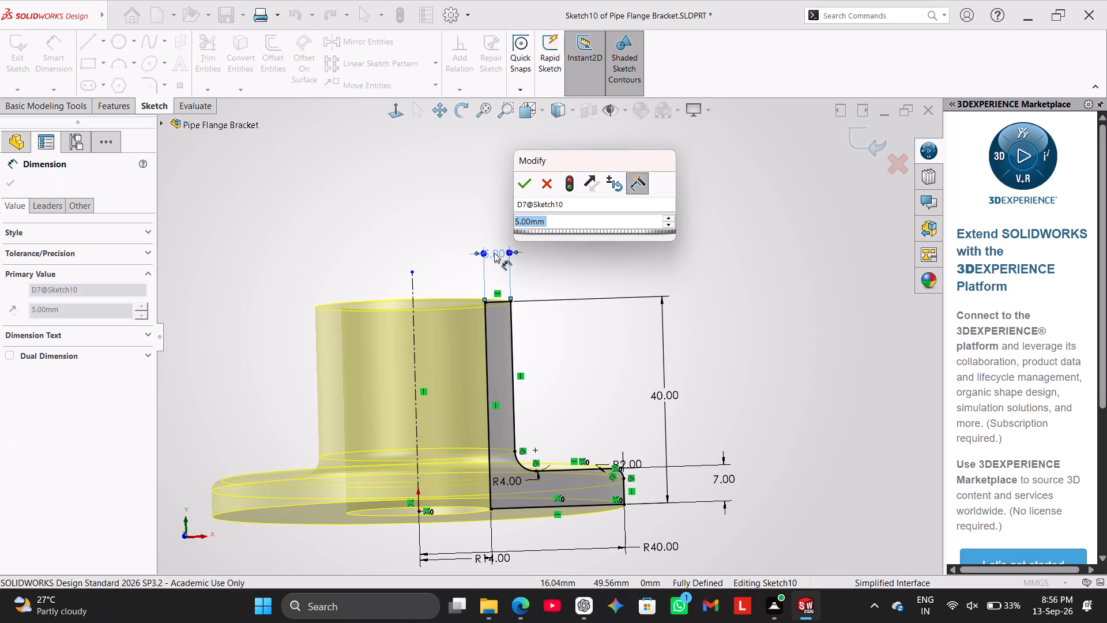
key(7)
key(Return)
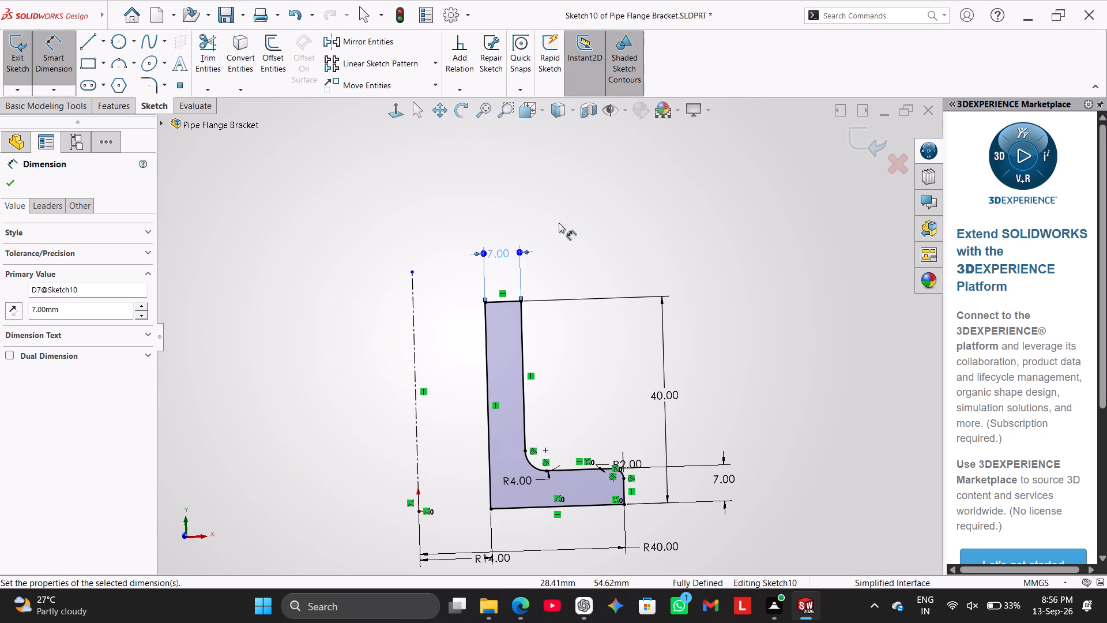
click(559, 222)
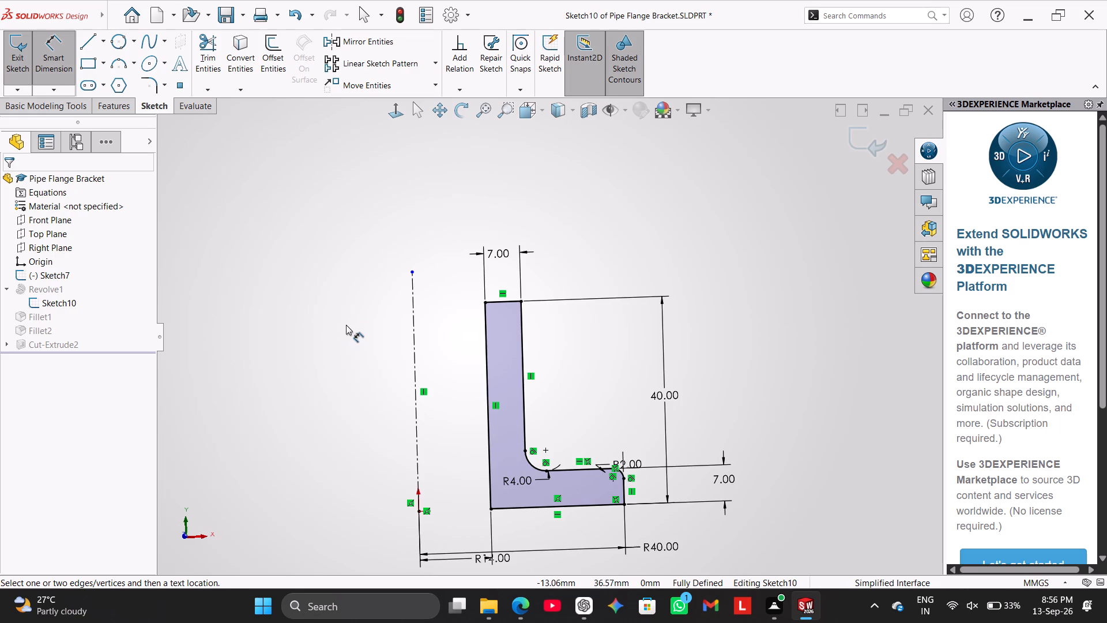
Exit the profile sketch and stop the rebuild at Fillet1 for repair.
click(2, 53)
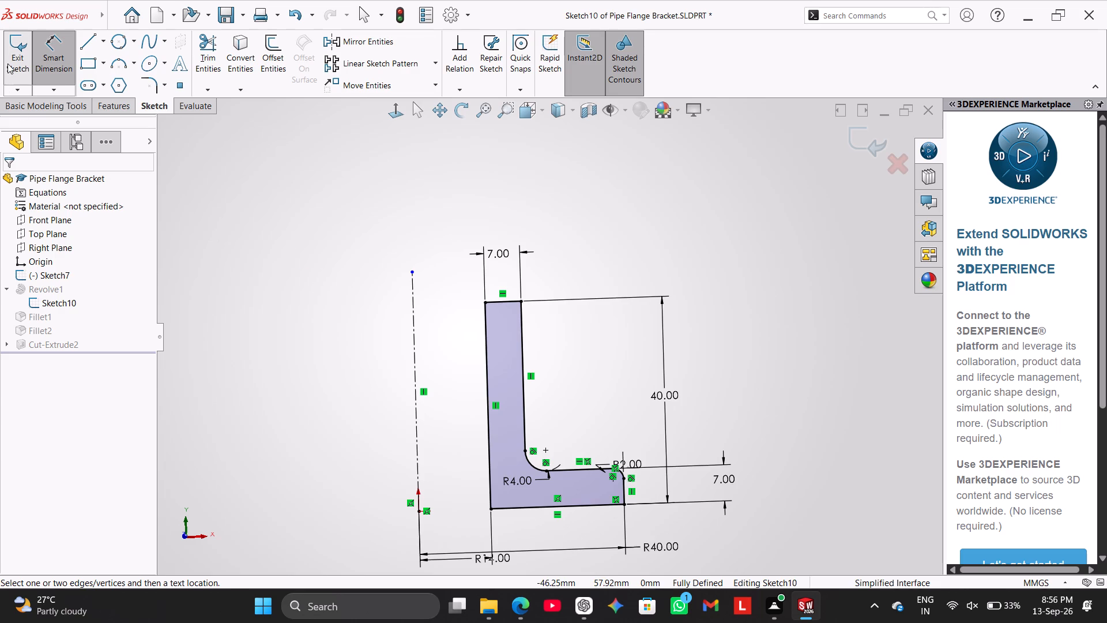
click(10, 62)
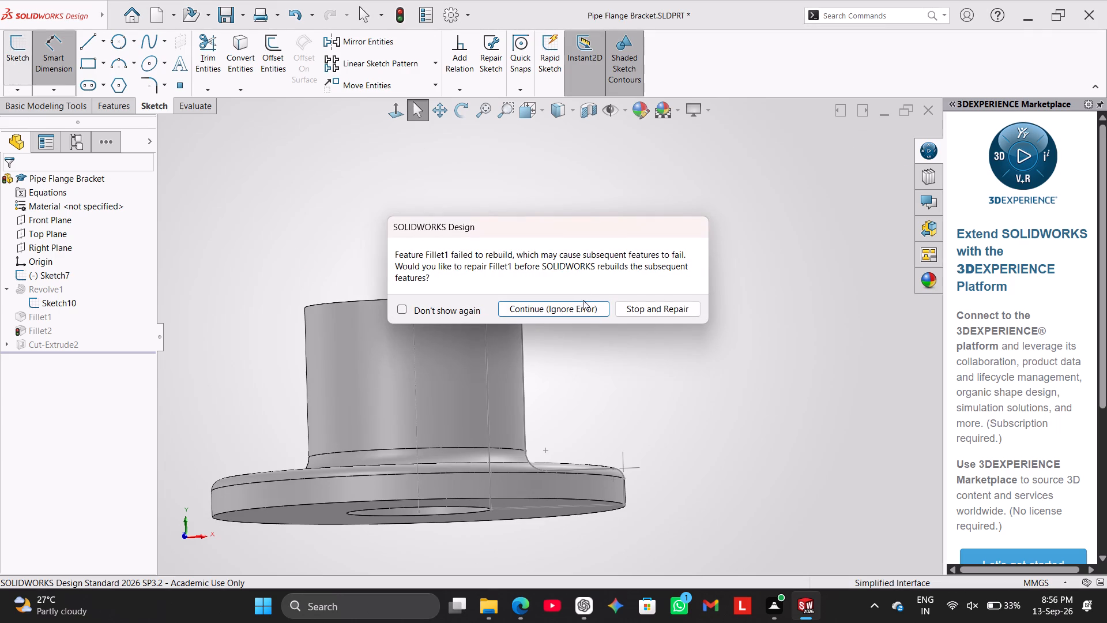
click(647, 308)
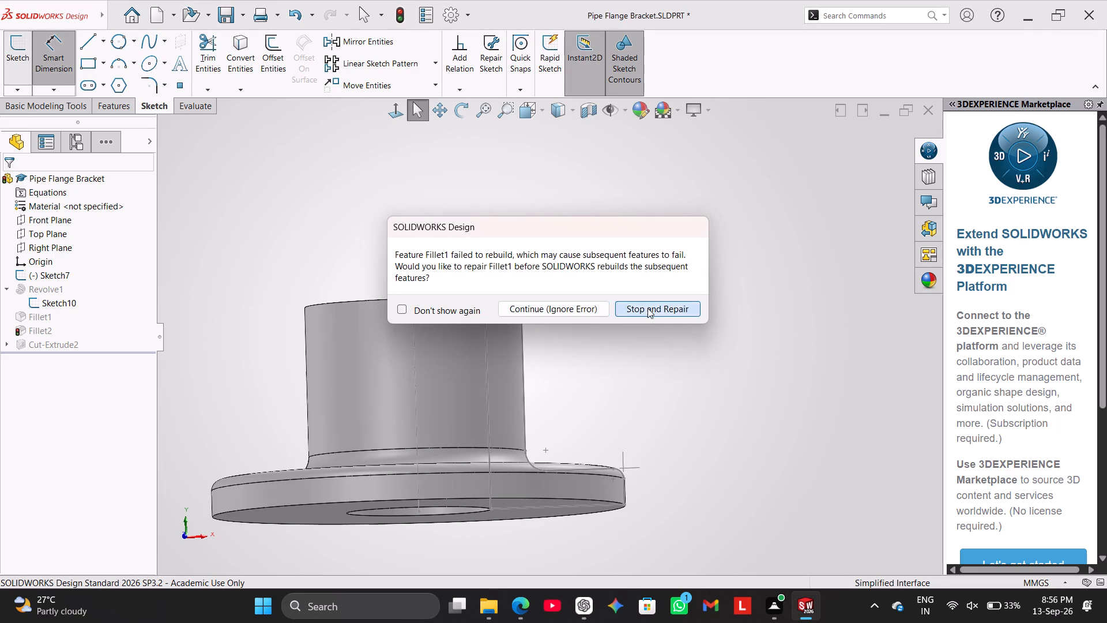
click(416, 92)
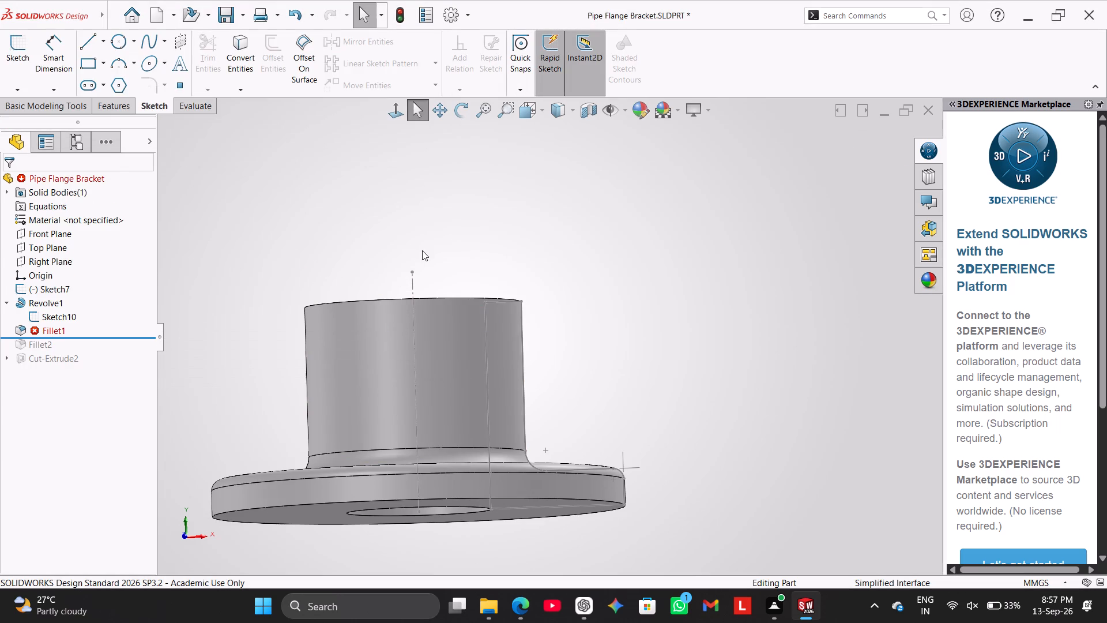
Delete the Fillet1 feature from the model.
middle_drag(427, 222, 446, 249)
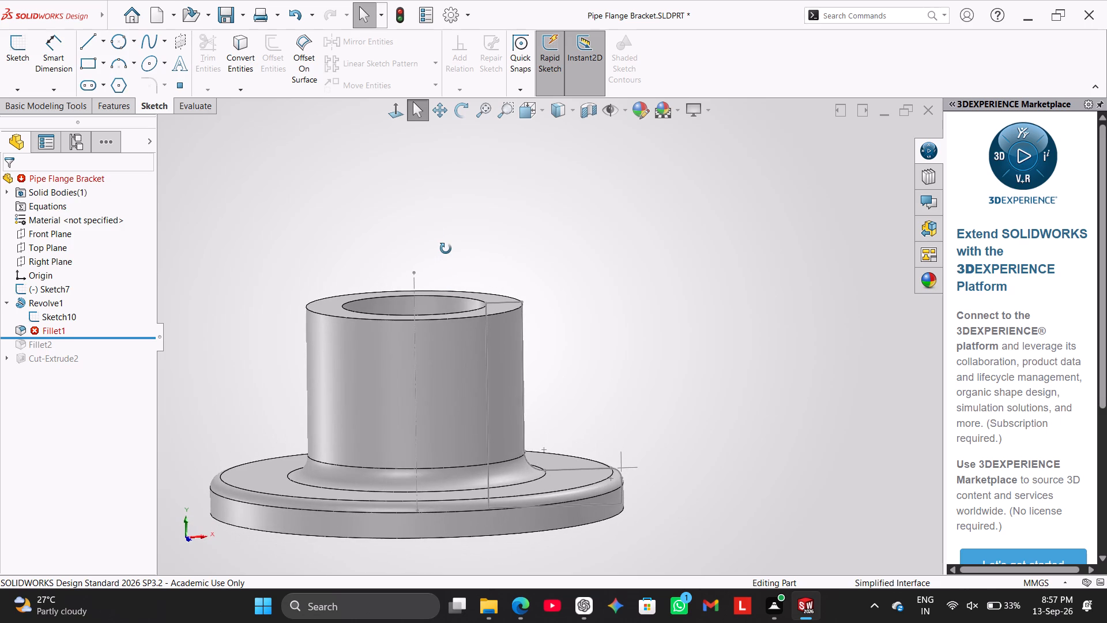
middle_drag(446, 249, 381, 286)
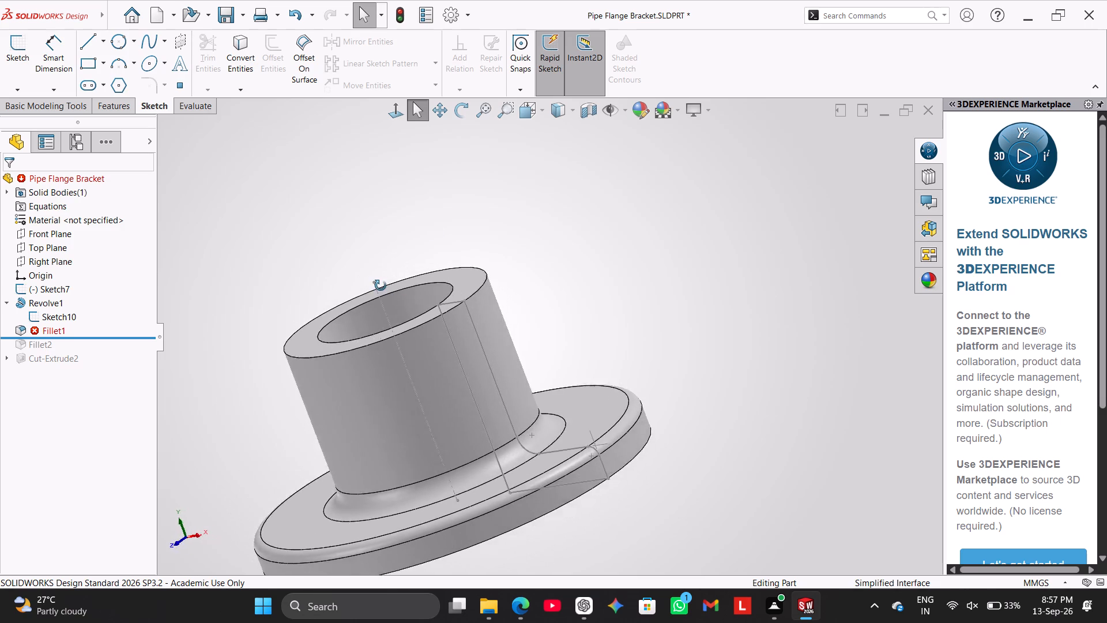
middle_drag(381, 286, 439, 275)
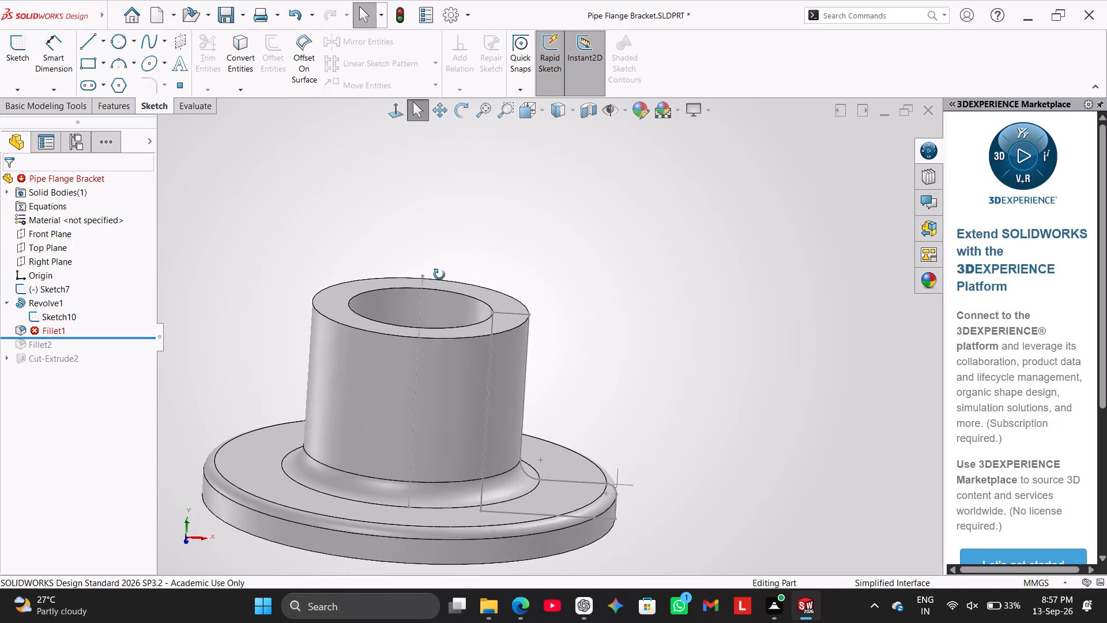
middle_drag(439, 275, 447, 243)
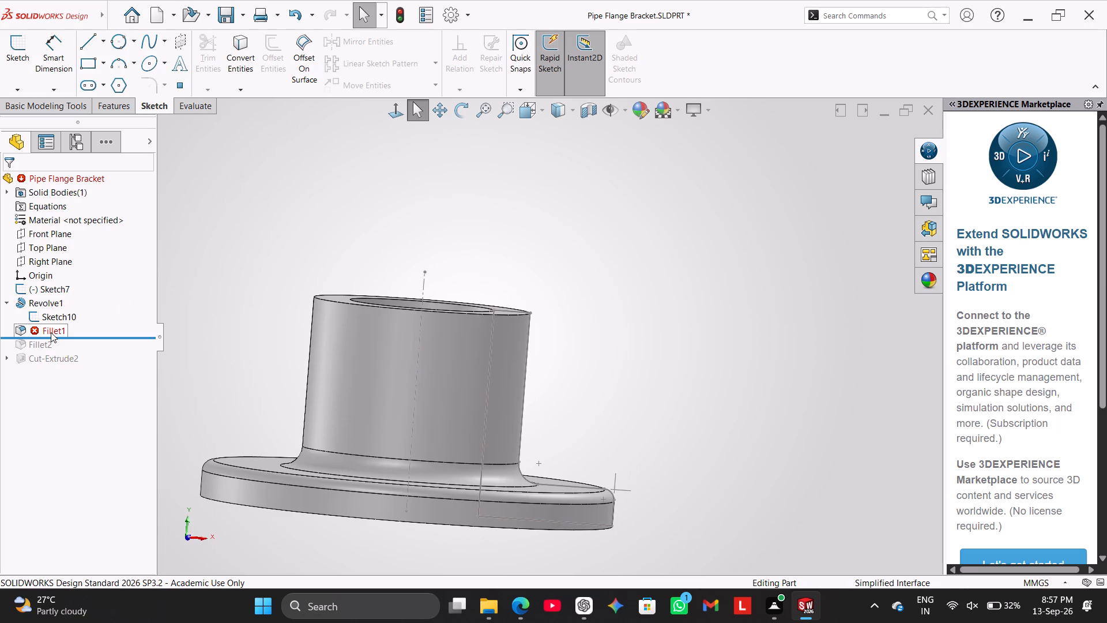
click(51, 332)
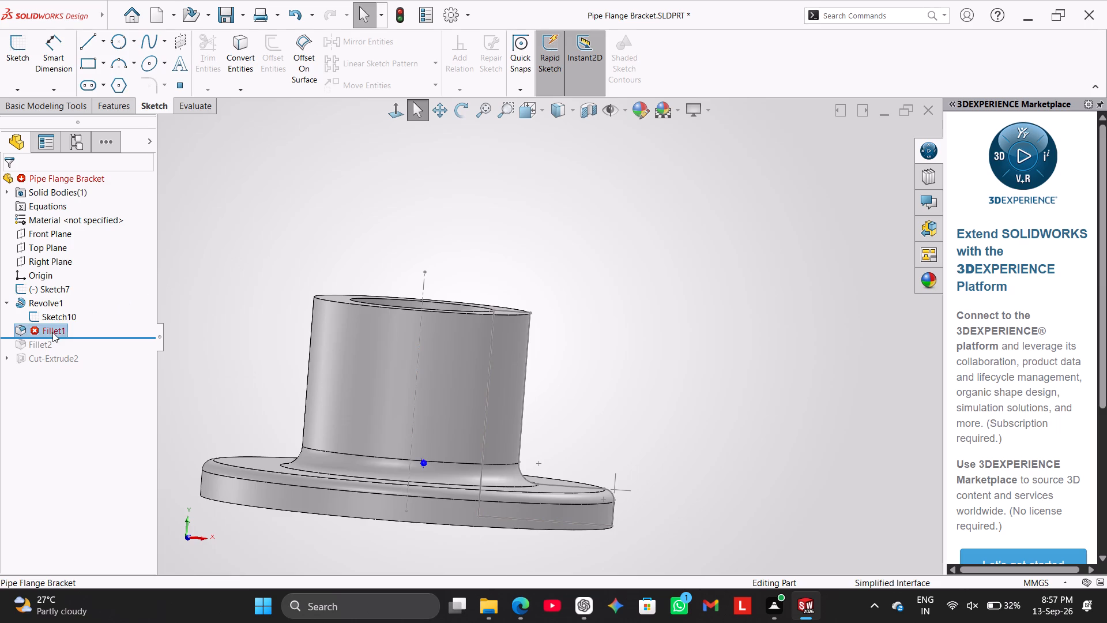
click(269, 215)
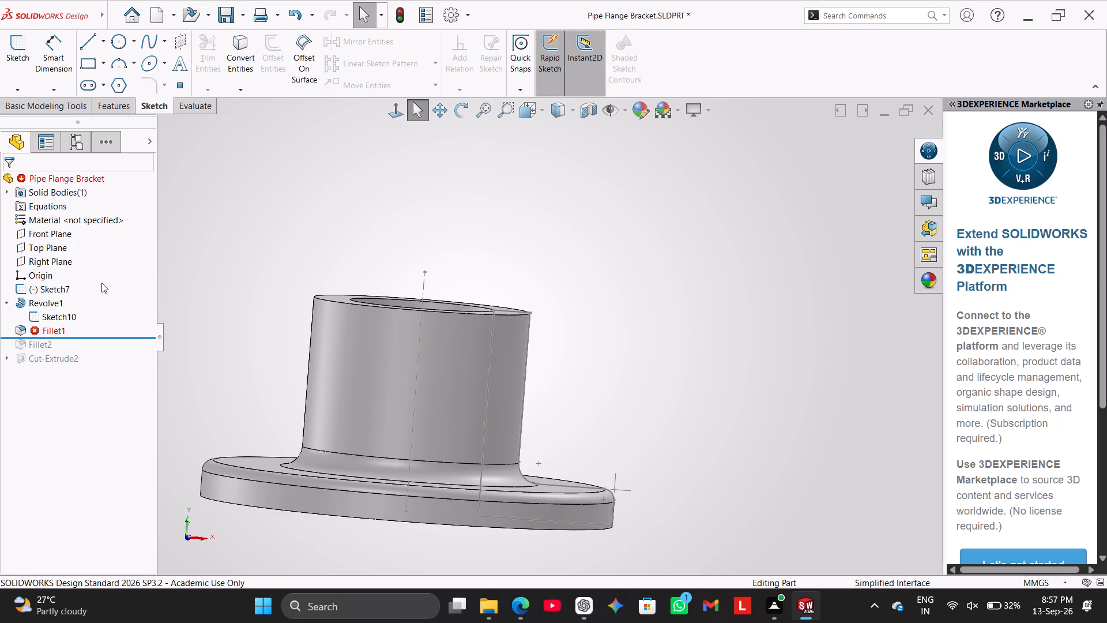
right_click(42, 328)
click(85, 431)
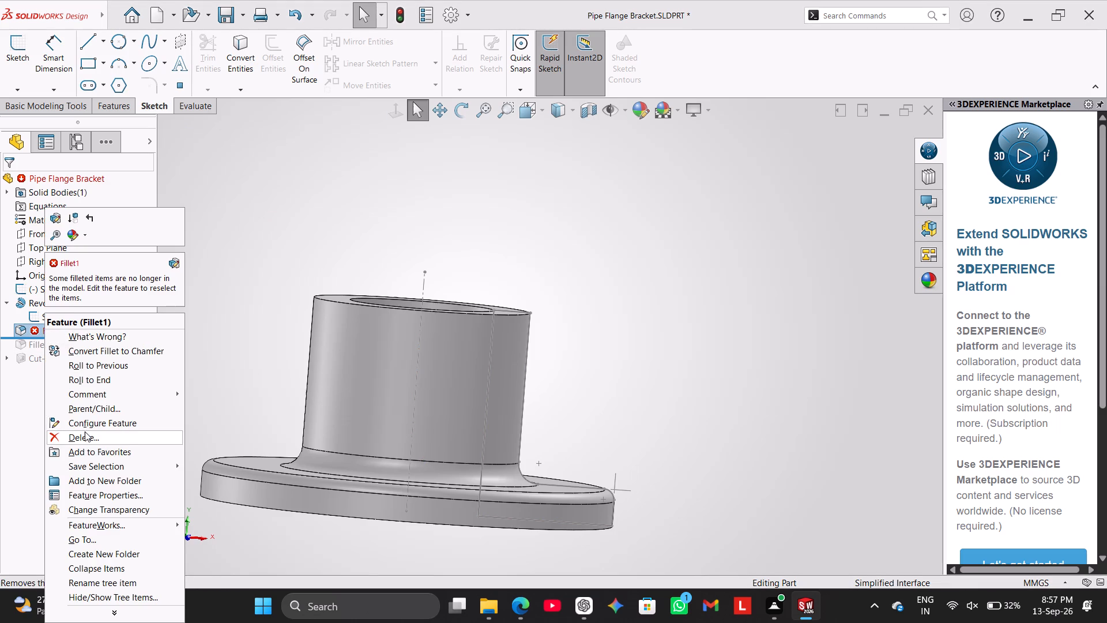
click(624, 216)
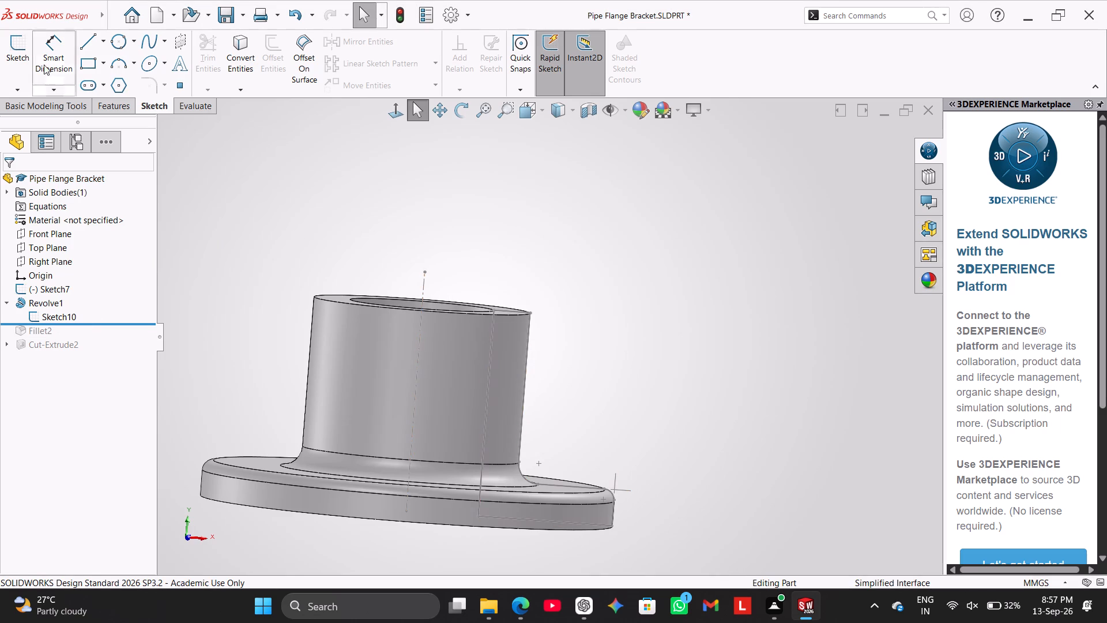
Roll the model forward to the end of the feature tree, past Cut-Extrude2.
drag(88, 325, 96, 362)
Delete the Fillet2 feature from the model.
right_click(60, 327)
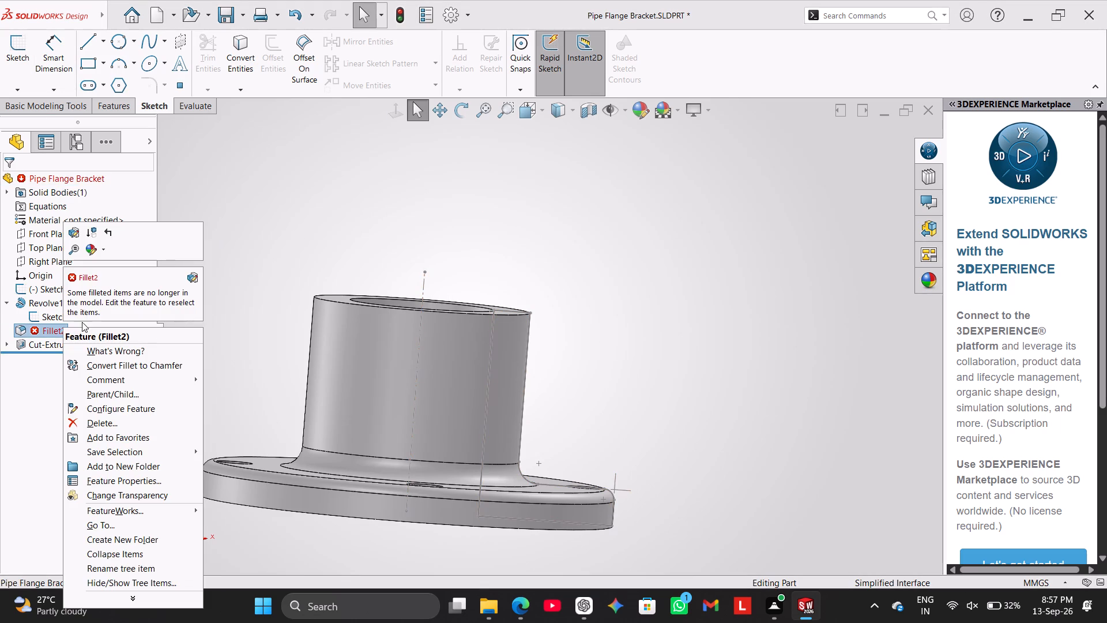
click(112, 423)
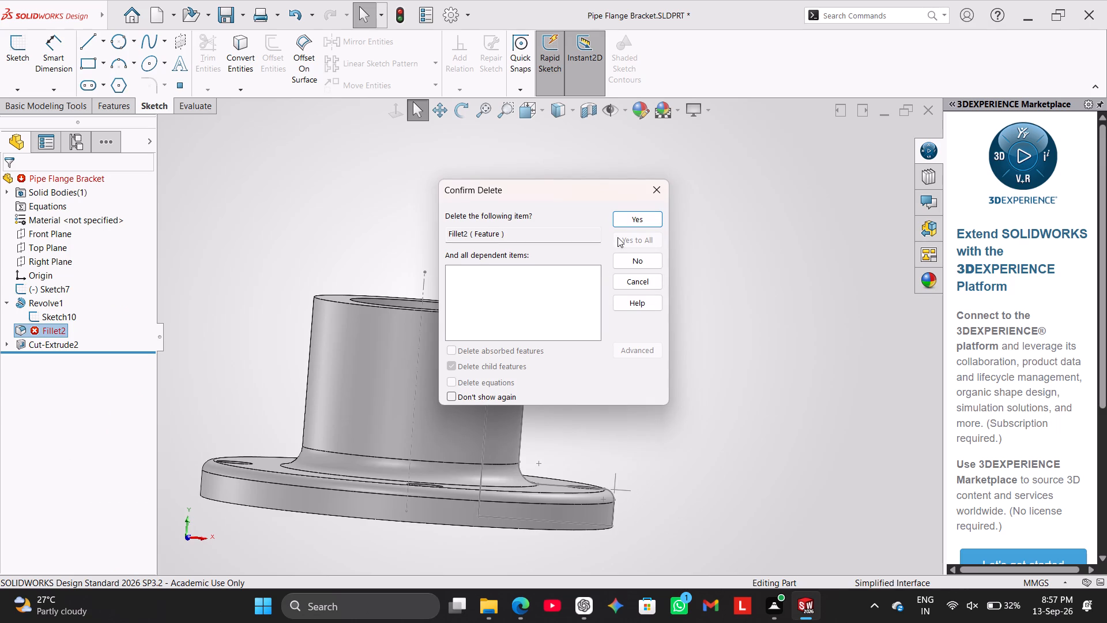
click(624, 220)
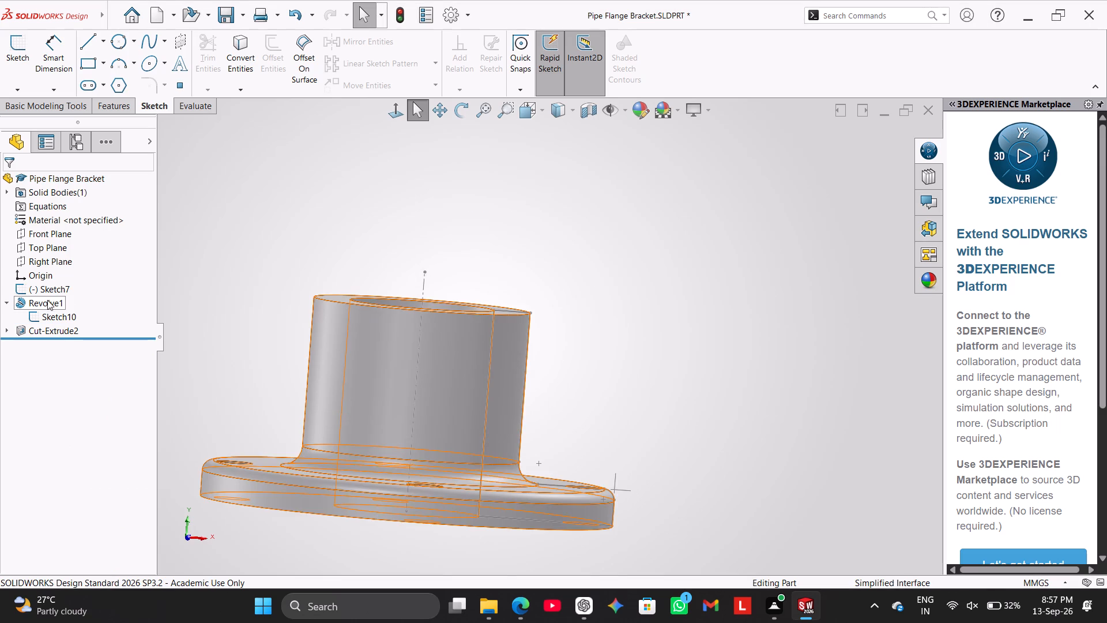
Reopen the revolve's profile sketch to review its dimensions and relations, and exit it without editing.
click(56, 314)
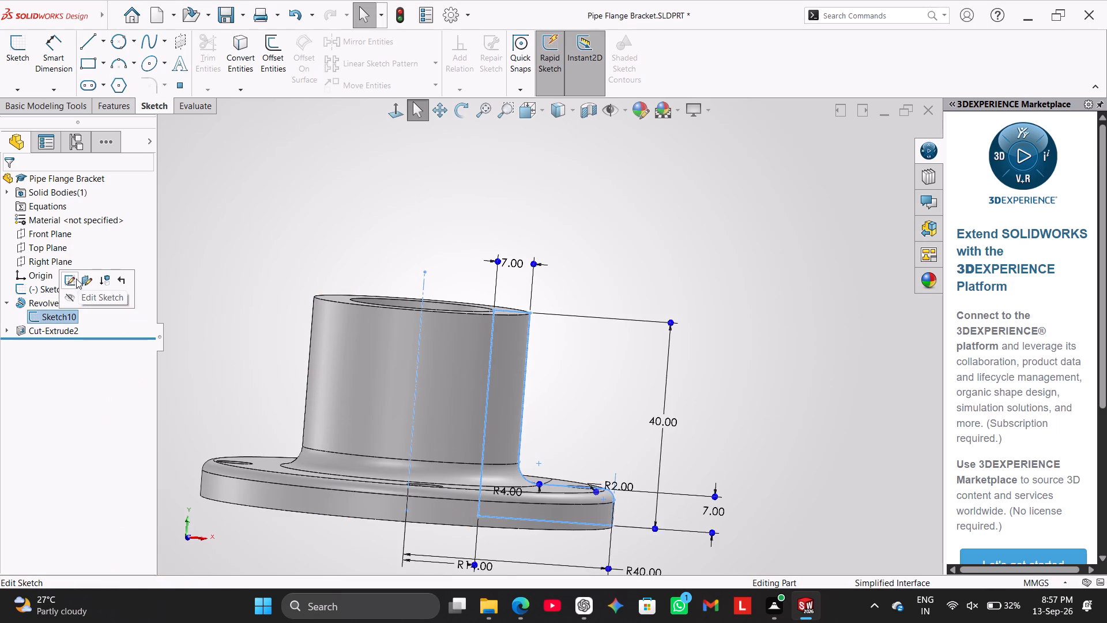
click(74, 277)
scroll(688, 329, up, 1)
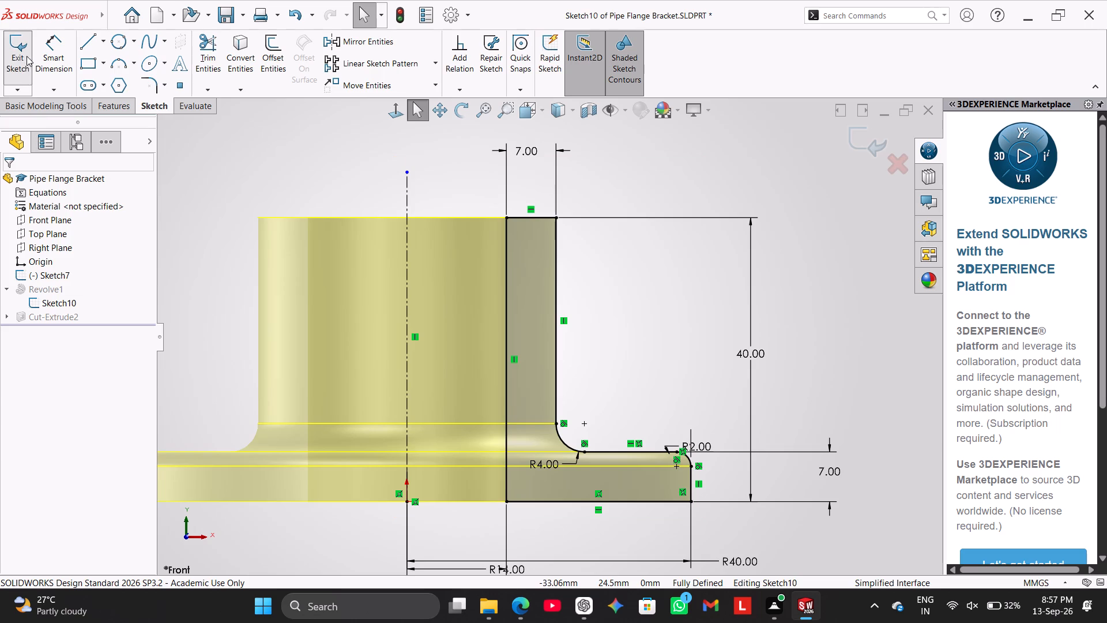
click(27, 54)
Examine the rounded hub base, flange rim and bolt holes of the bracket from several angles and close up.
right_drag(189, 293, 255, 210)
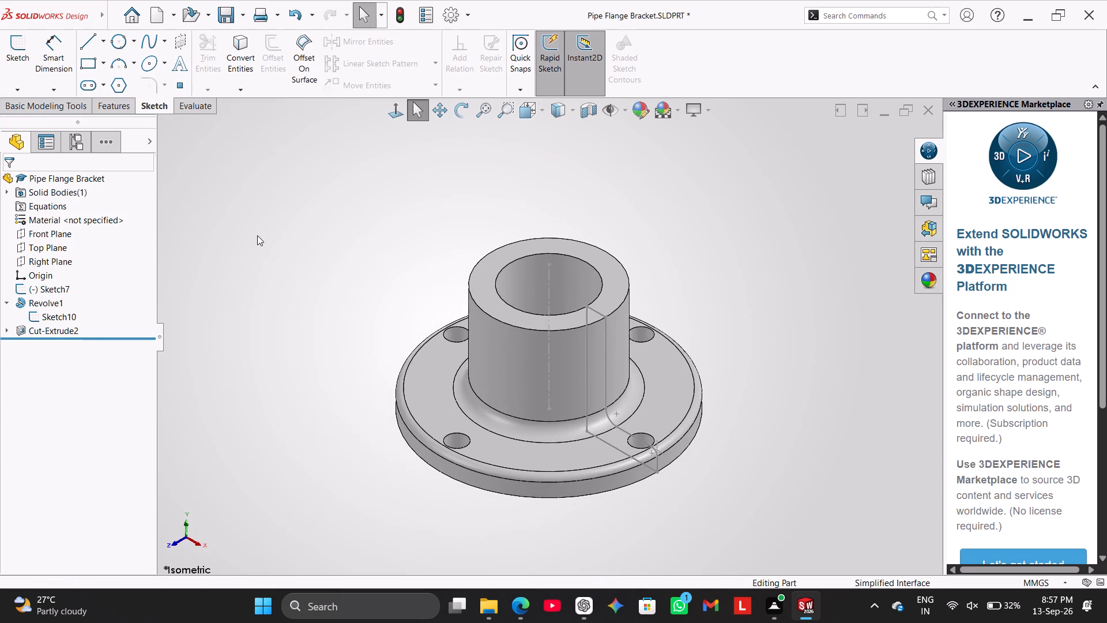
middle_drag(333, 440, 349, 374)
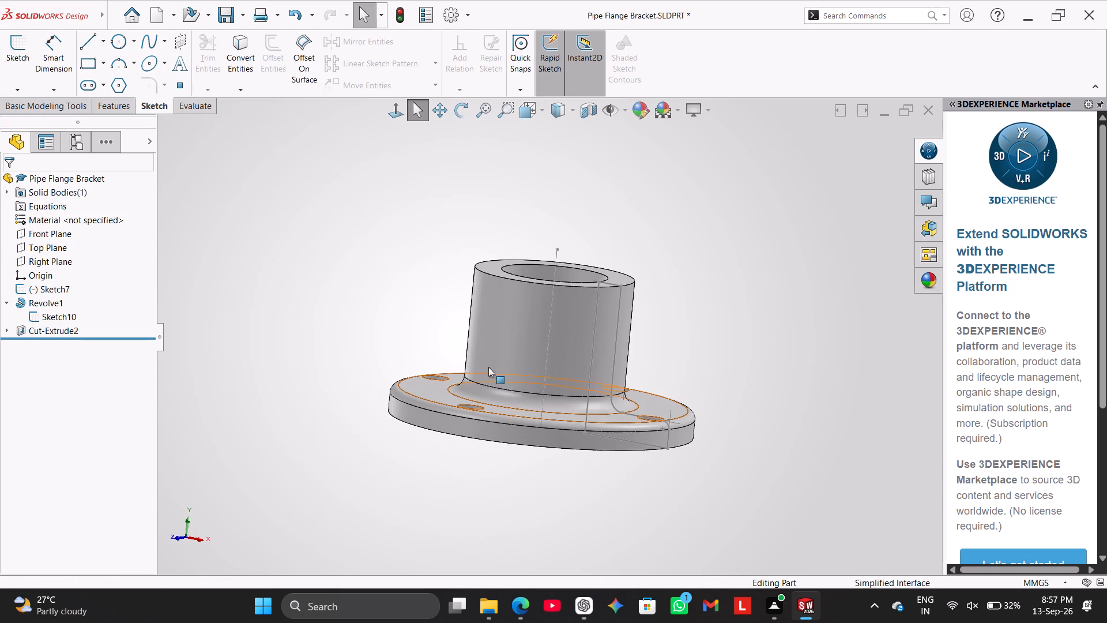
middle_drag(690, 262, 731, 323)
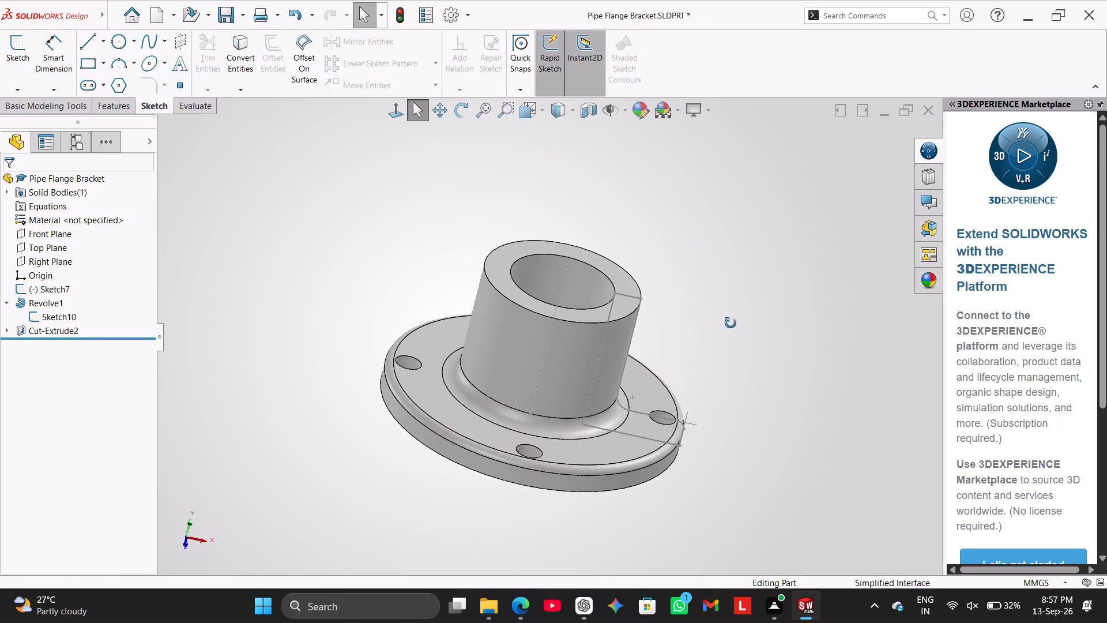
middle_drag(731, 323, 703, 339)
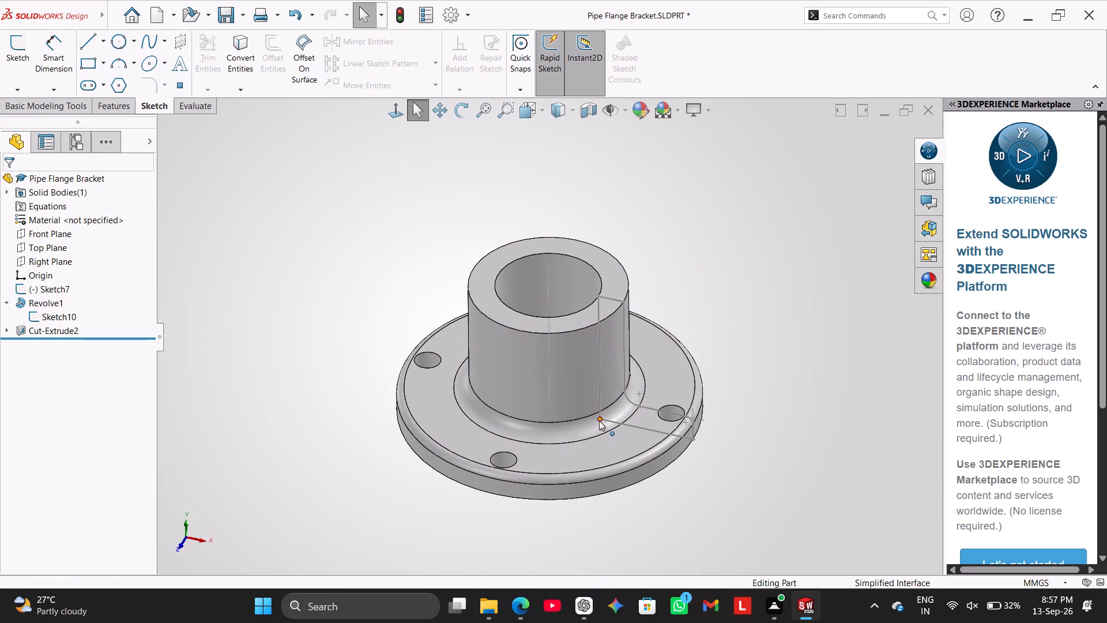
scroll(462, 384, down, 8)
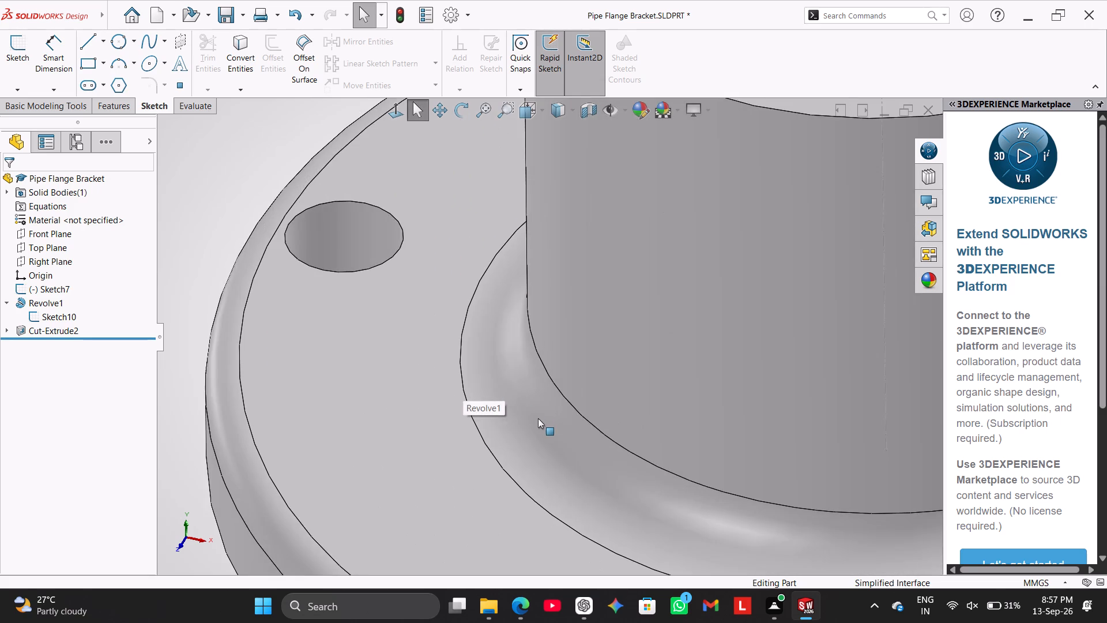
scroll(538, 418, up, 1)
scroll(538, 418, down, 2)
scroll(538, 418, up, 9)
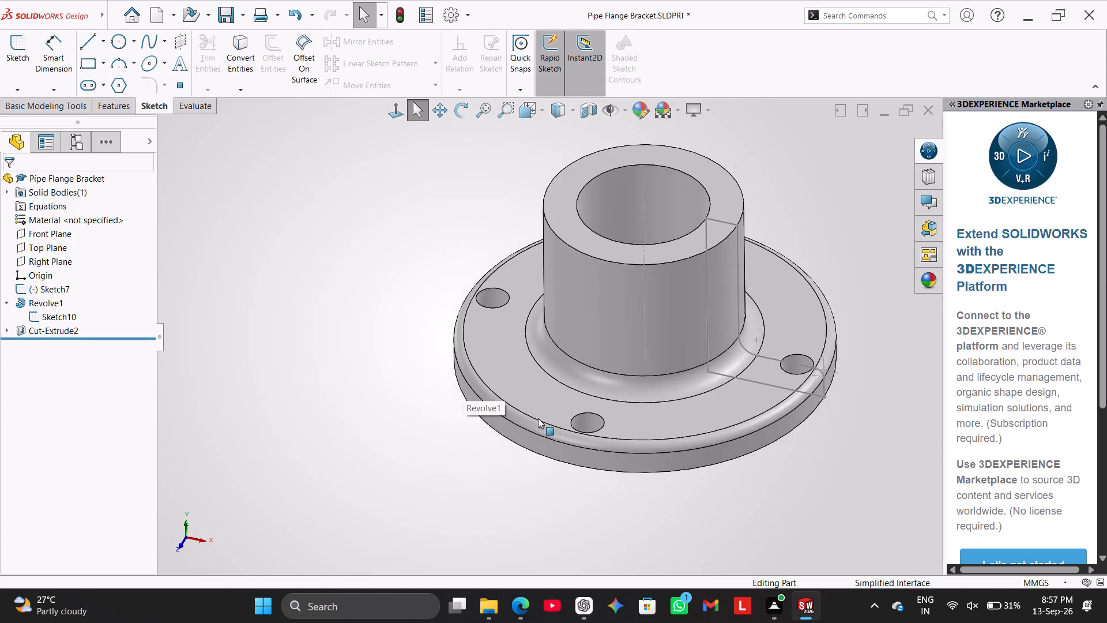
scroll(803, 410, down, 3)
scroll(798, 394, up, 2)
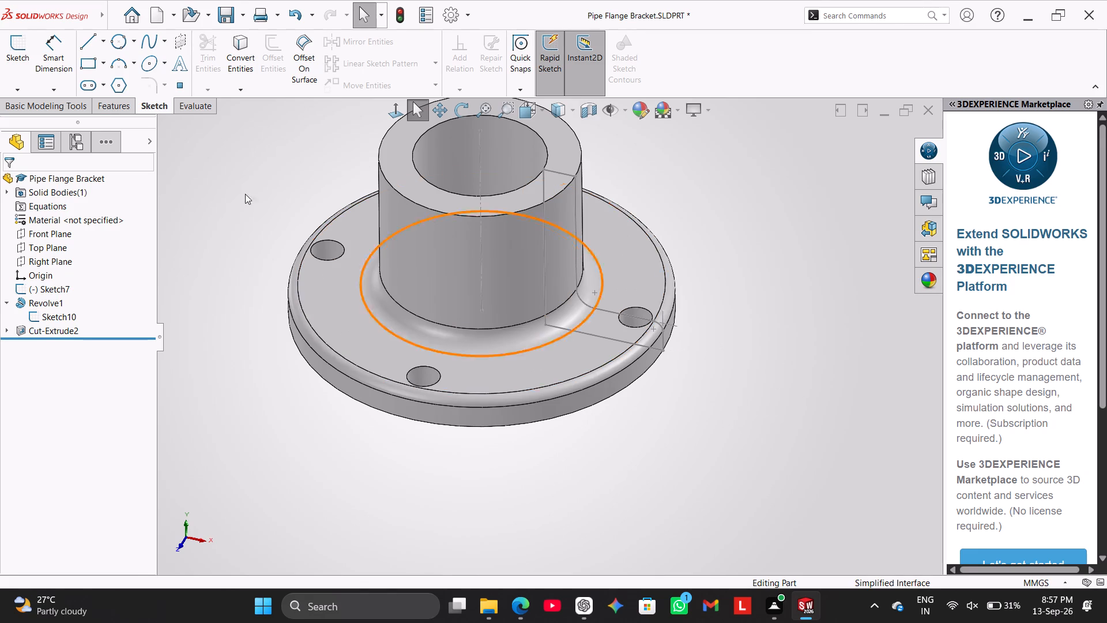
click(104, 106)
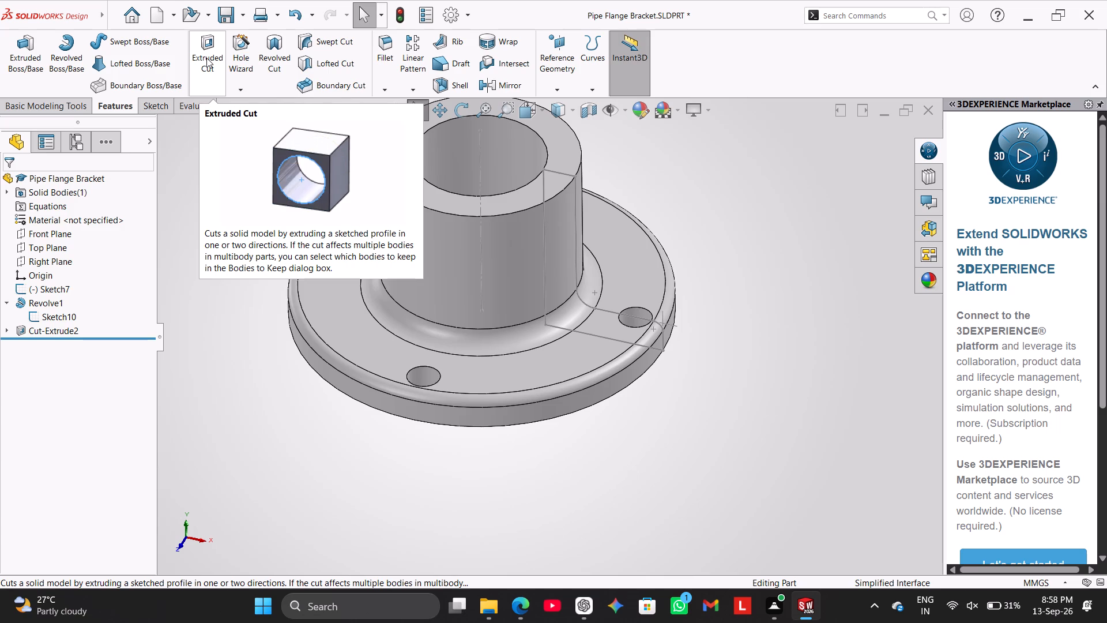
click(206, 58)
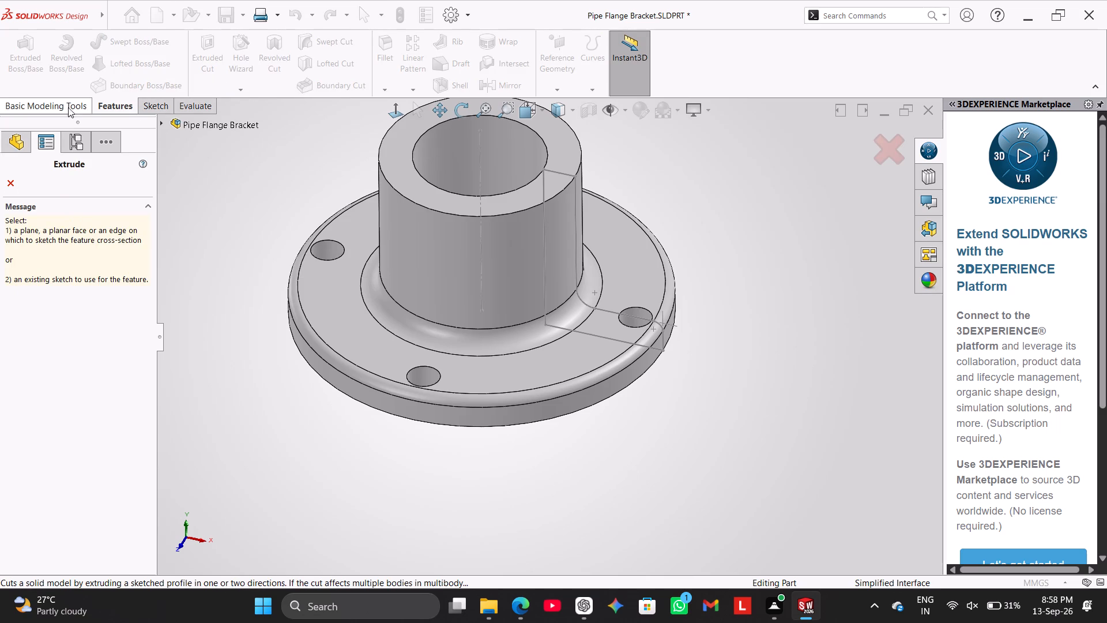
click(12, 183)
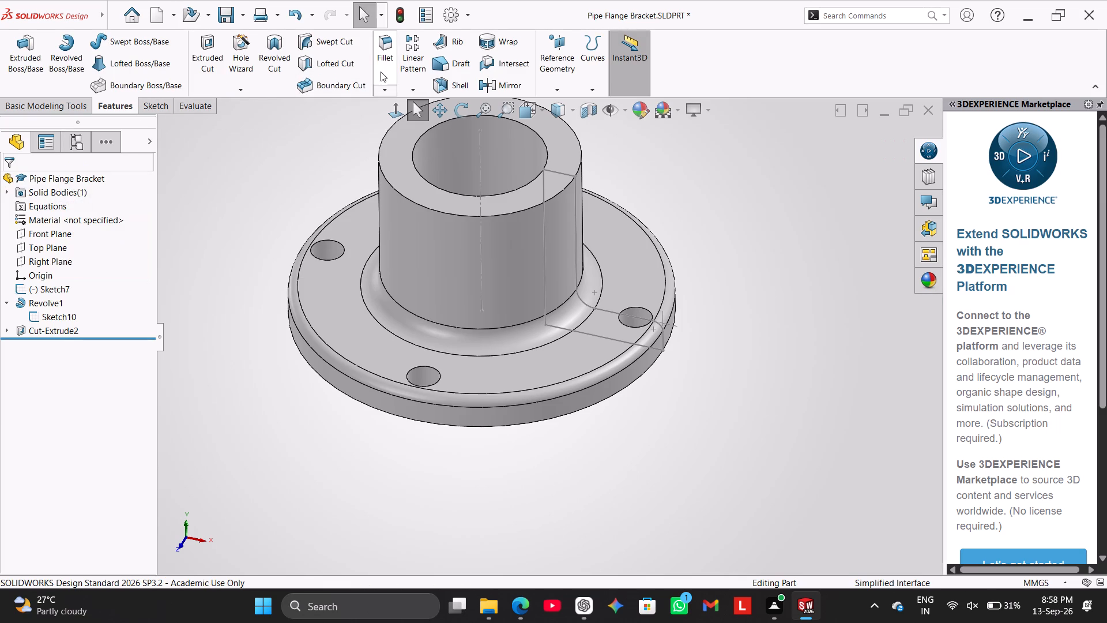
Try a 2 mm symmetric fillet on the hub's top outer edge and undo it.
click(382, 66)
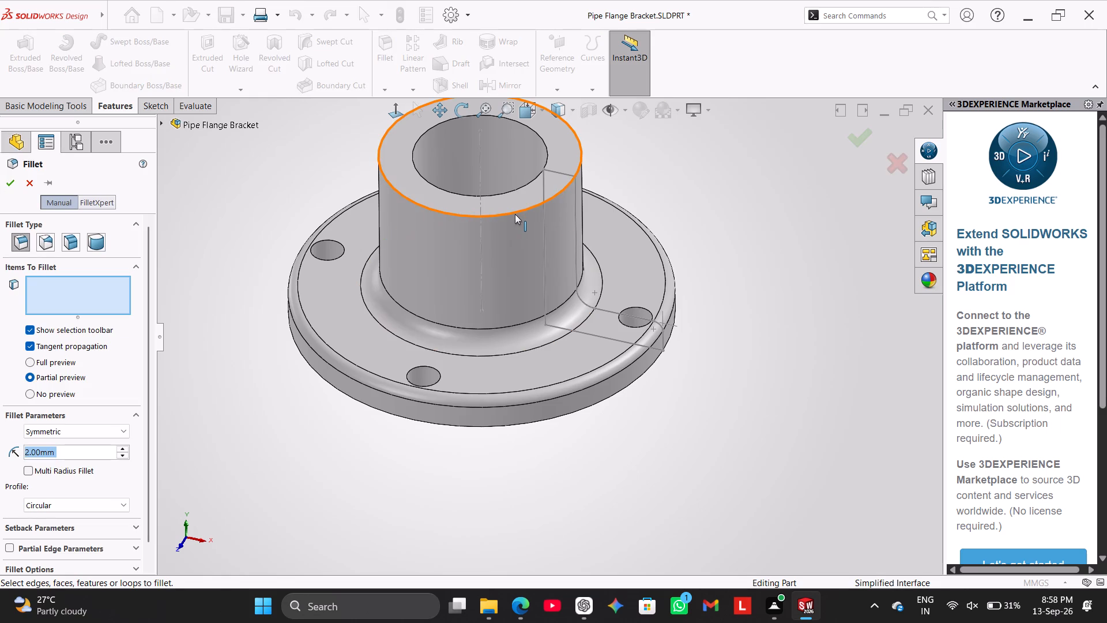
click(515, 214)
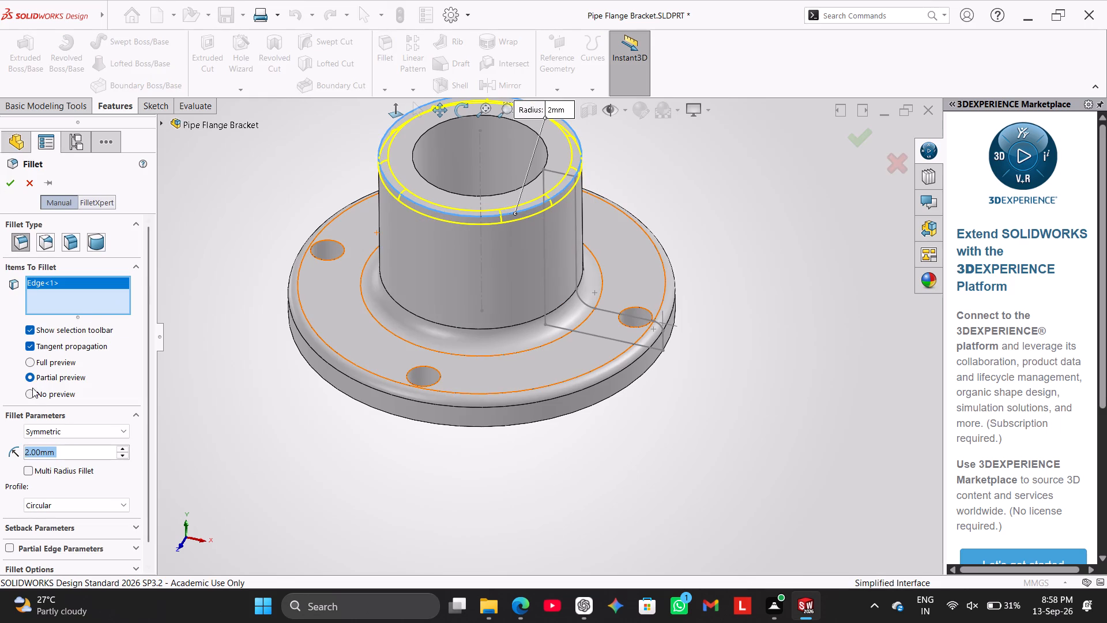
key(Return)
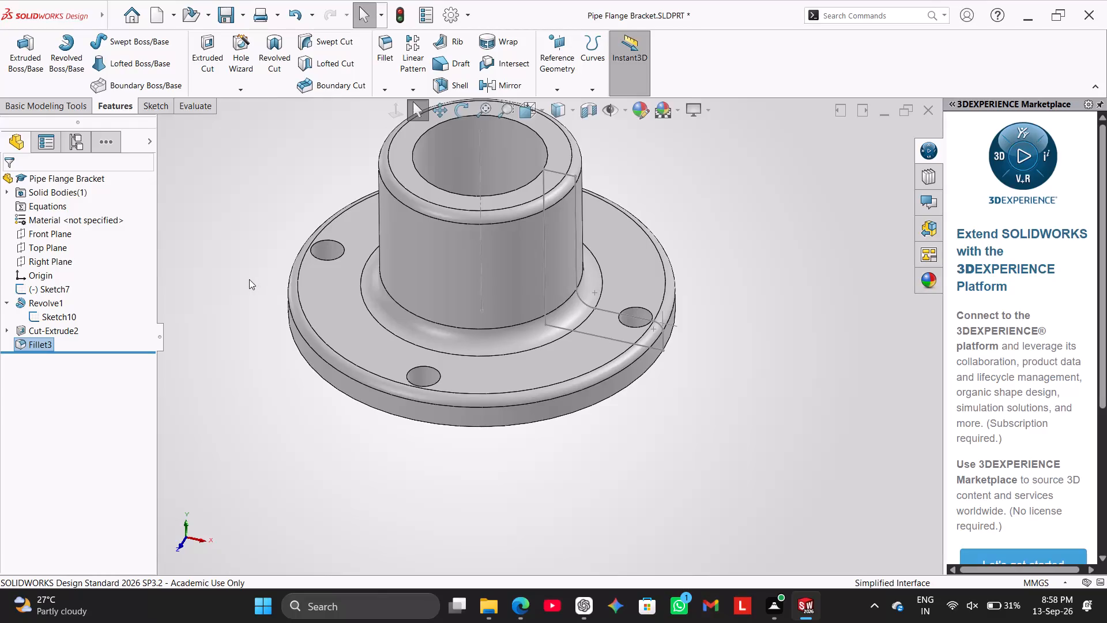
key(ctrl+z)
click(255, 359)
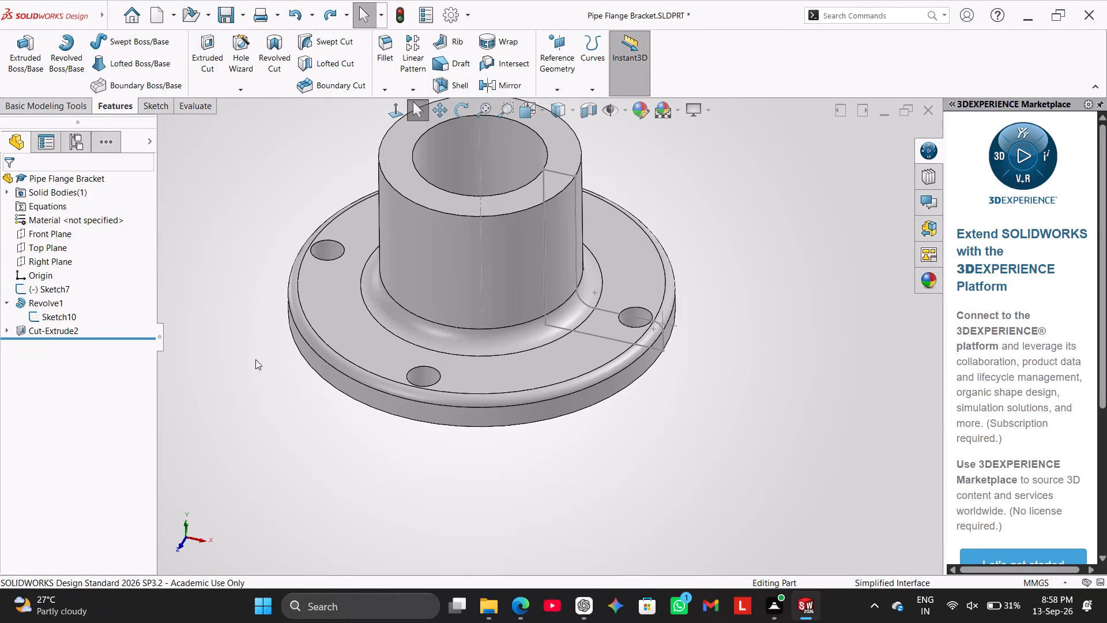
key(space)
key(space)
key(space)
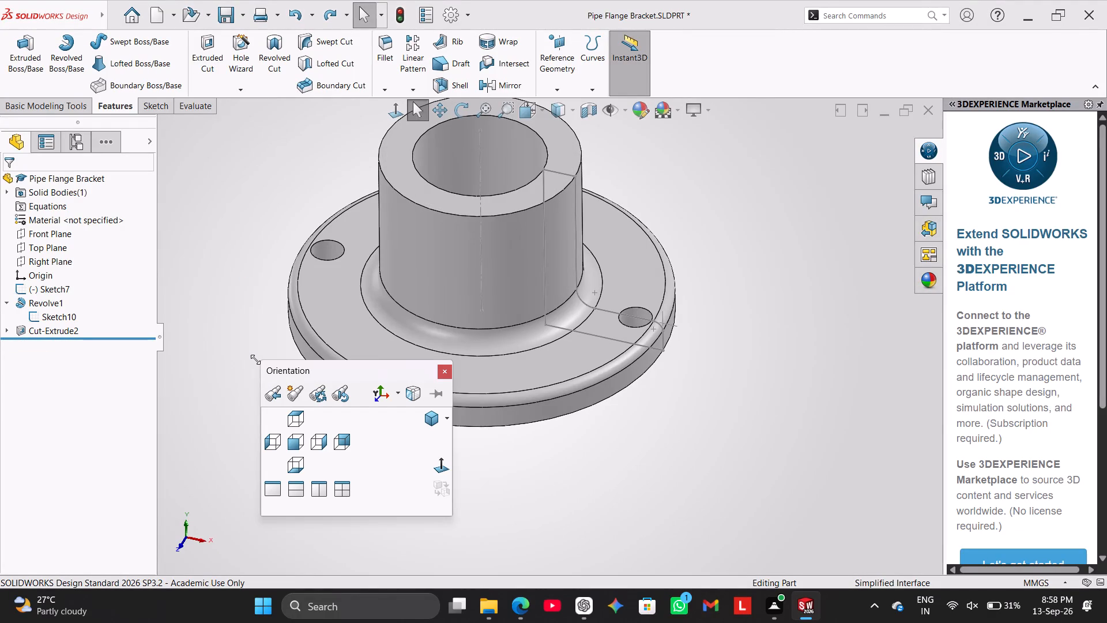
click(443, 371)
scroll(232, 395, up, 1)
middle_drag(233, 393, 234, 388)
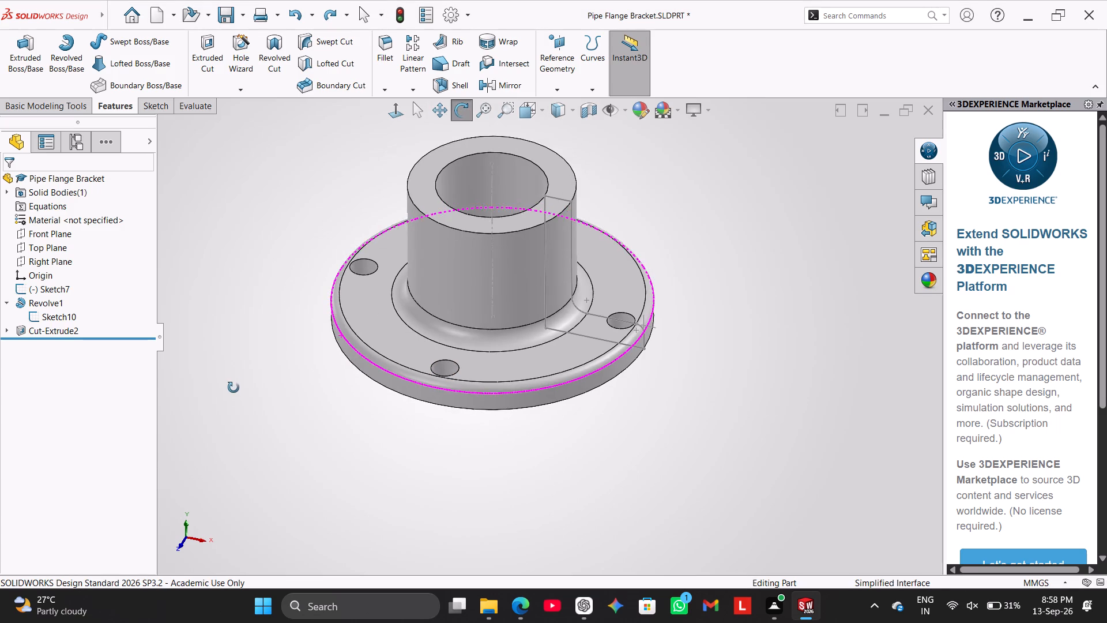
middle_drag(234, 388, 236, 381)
Start a new sketch on the Front Plane.
click(60, 235)
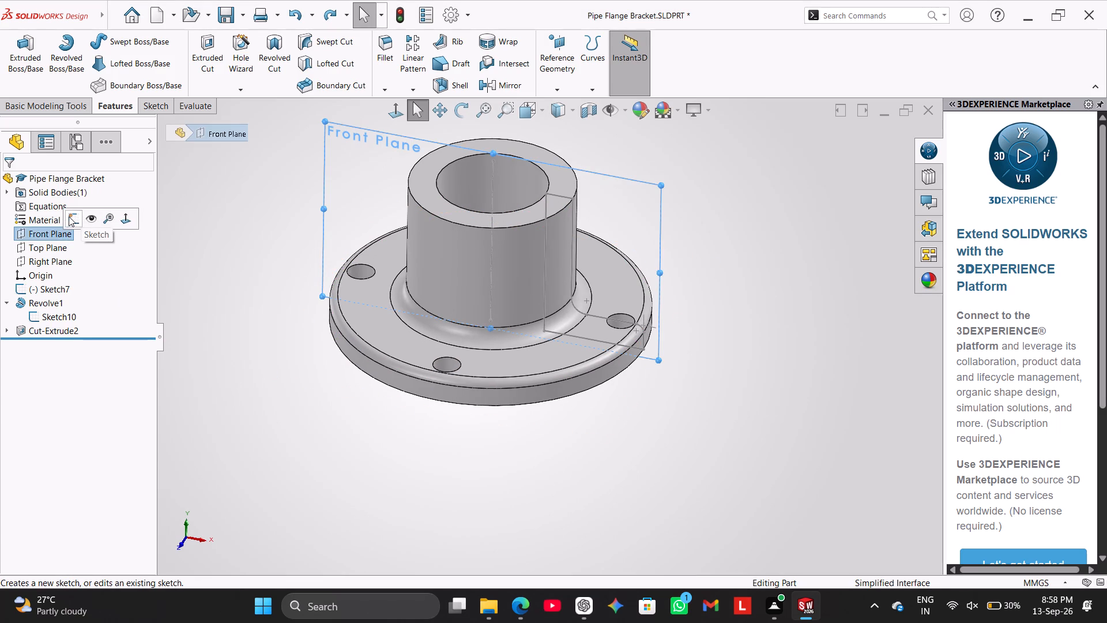
click(69, 217)
click(229, 397)
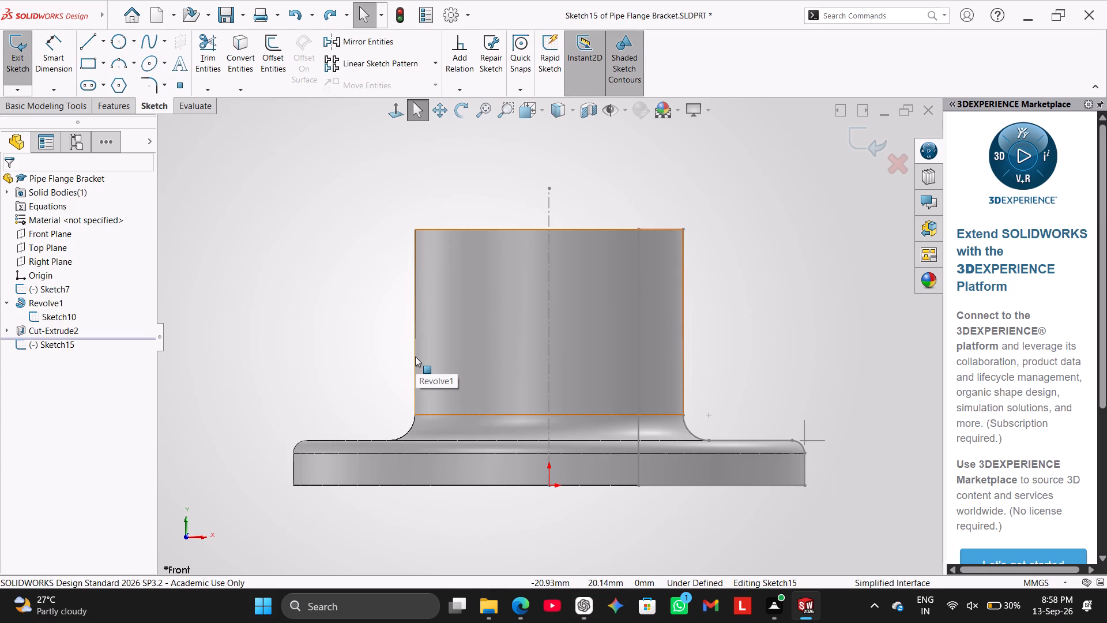
middle_drag(289, 305, 296, 401)
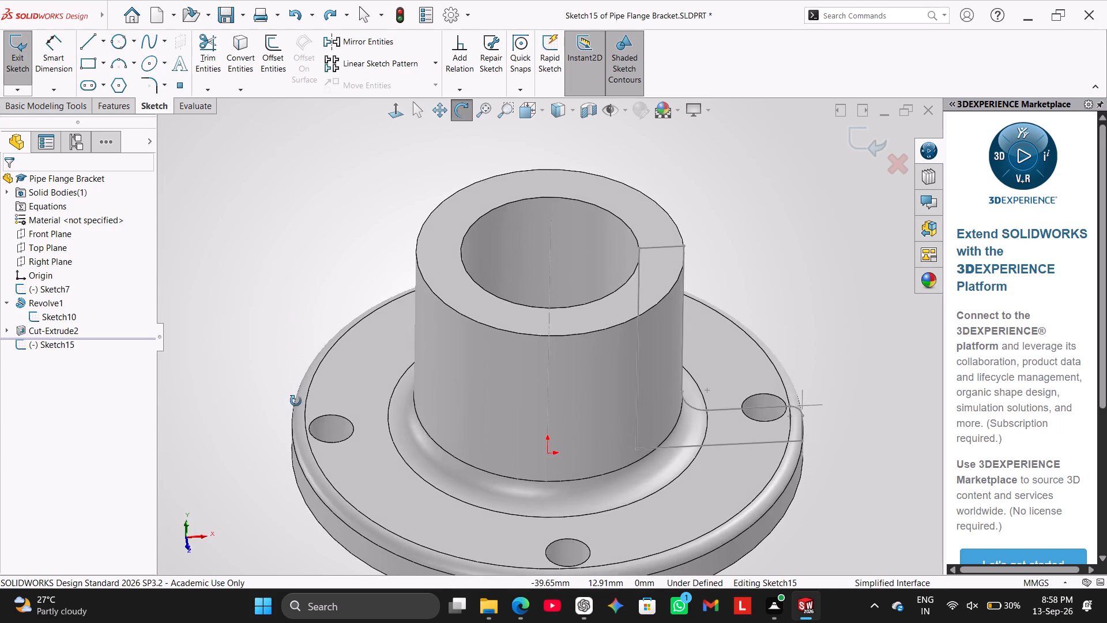
middle_drag(296, 401, 289, 322)
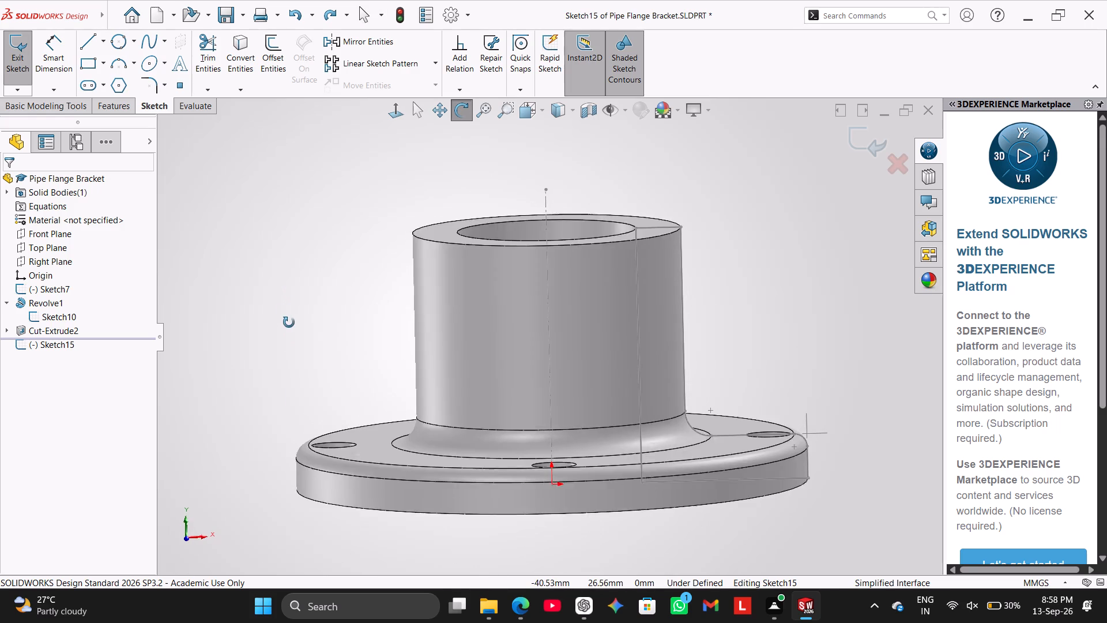
middle_drag(289, 322, 279, 408)
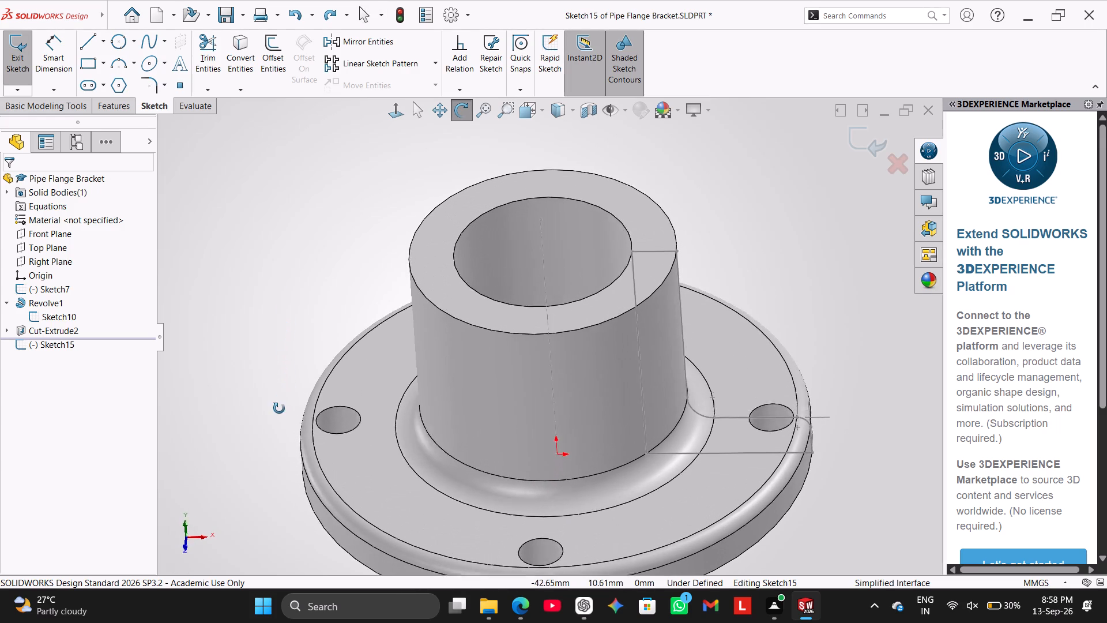
middle_drag(279, 408, 284, 367)
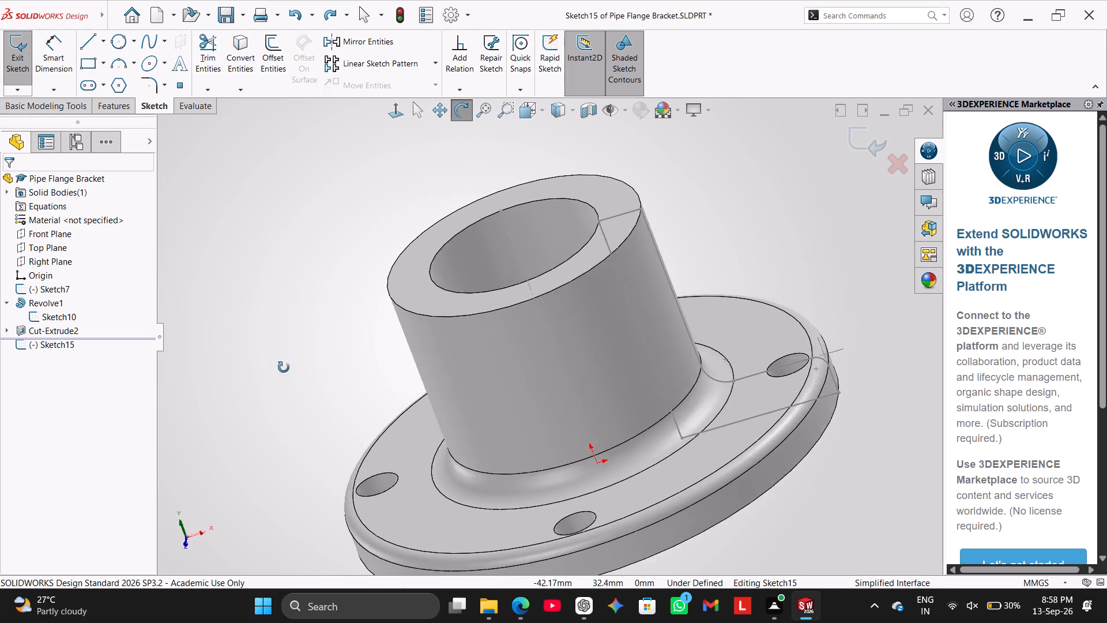
middle_drag(284, 367, 293, 372)
scroll(766, 343, up, 2)
scroll(818, 324, down, 1)
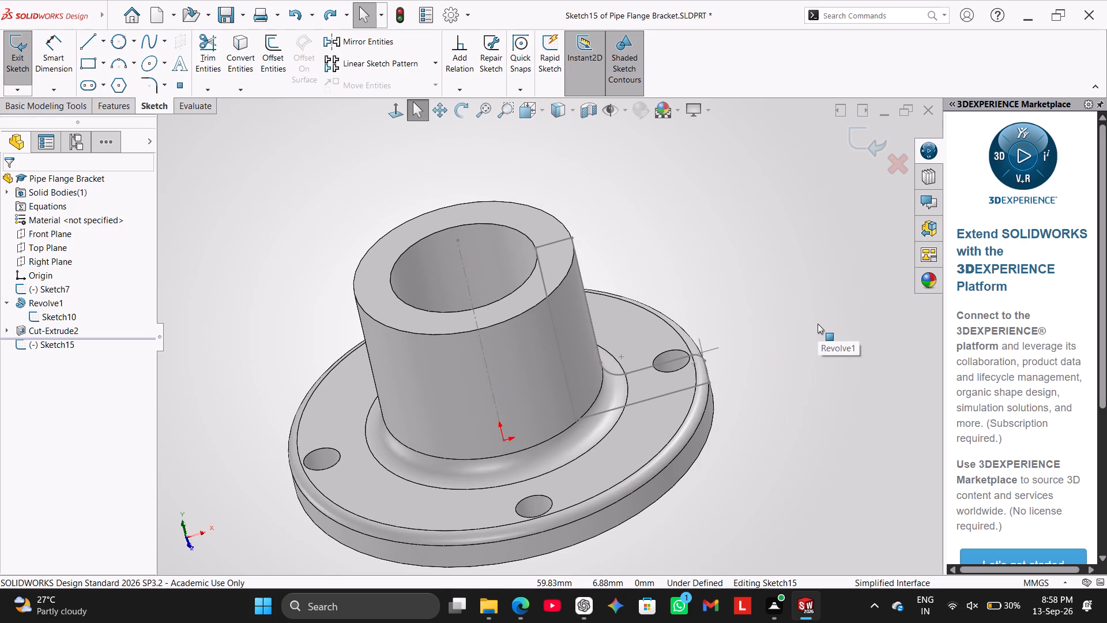
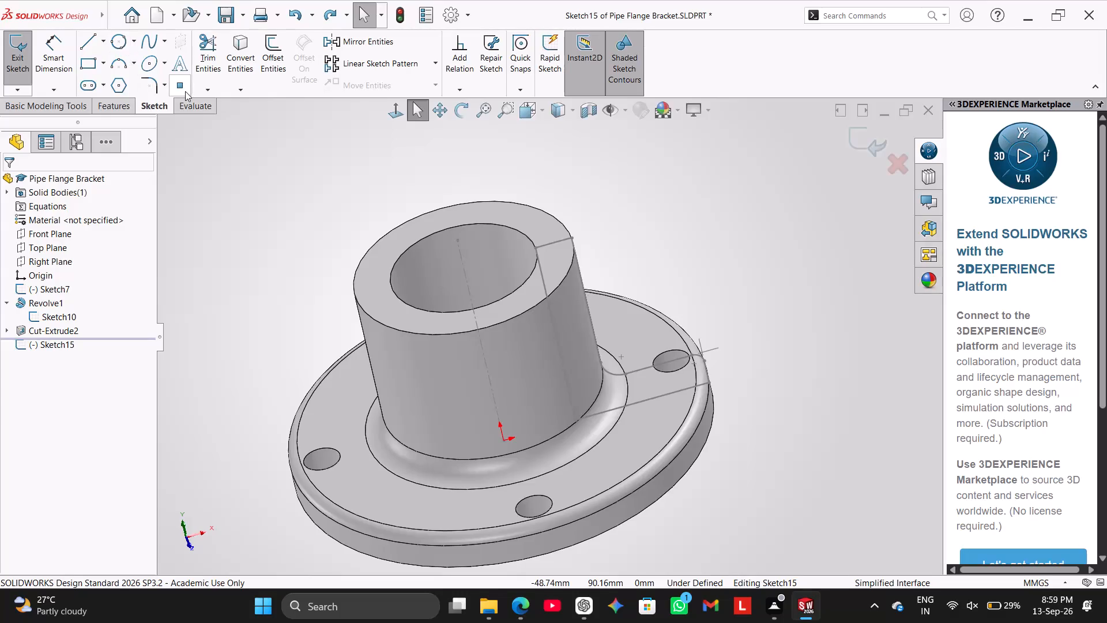
Place a sketch point outside the hub, about 45 mm horizontally from the origin and about 36 mm above it.
click(183, 88)
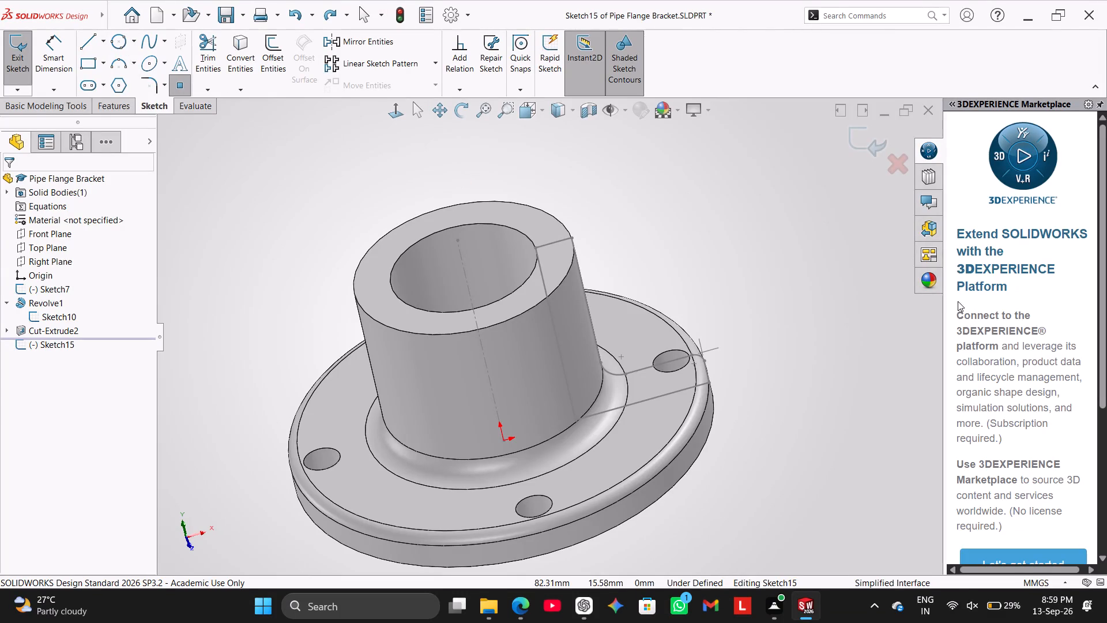
scroll(805, 304, up, 2)
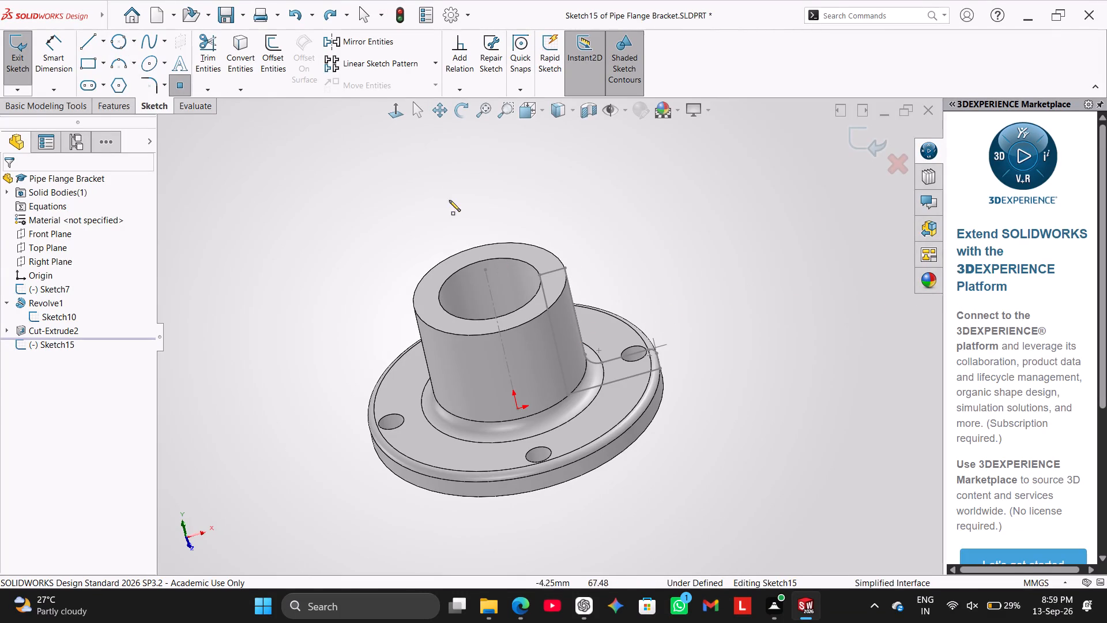
click(397, 114)
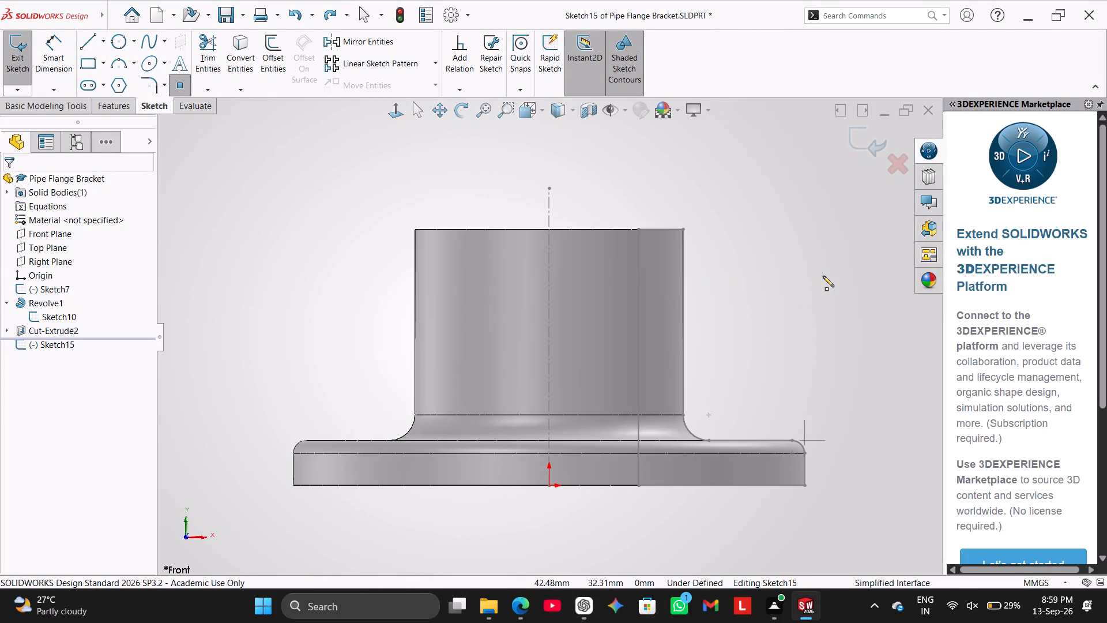
scroll(835, 273, up, 1)
click(790, 267)
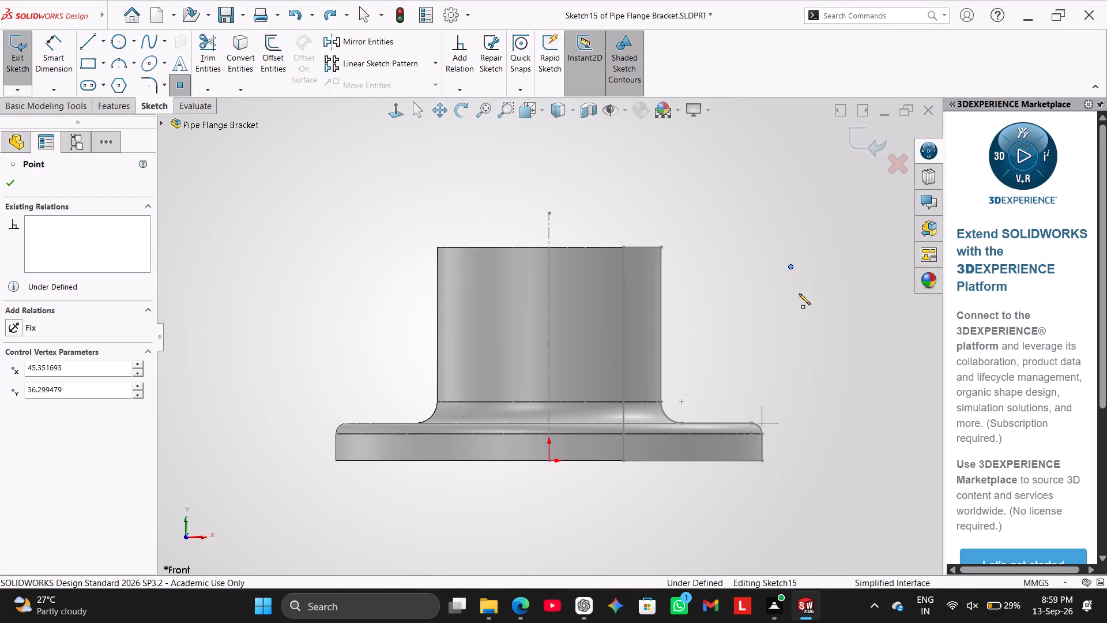
right_click(677, 216)
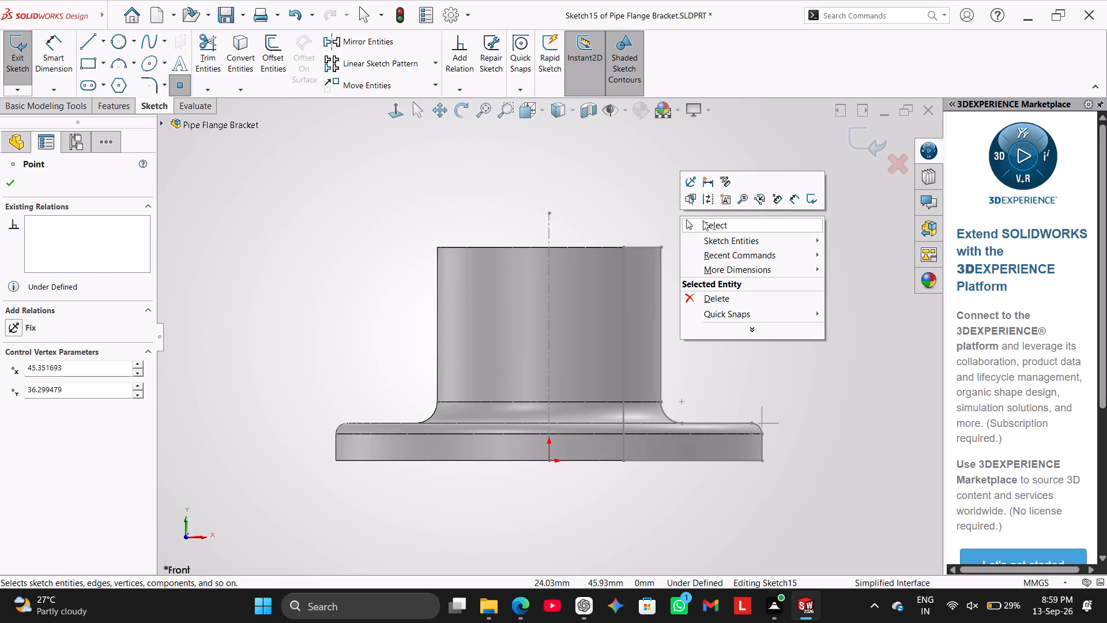
click(704, 219)
Dimension the point's vertical distance from the origin as 40 mm.
click(65, 46)
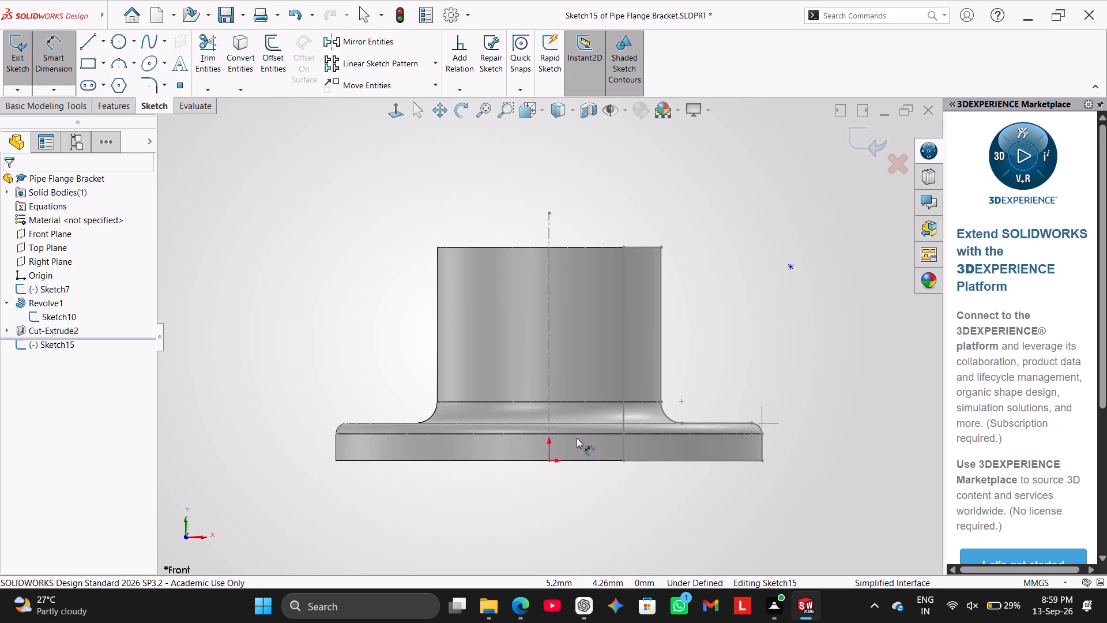
click(549, 460)
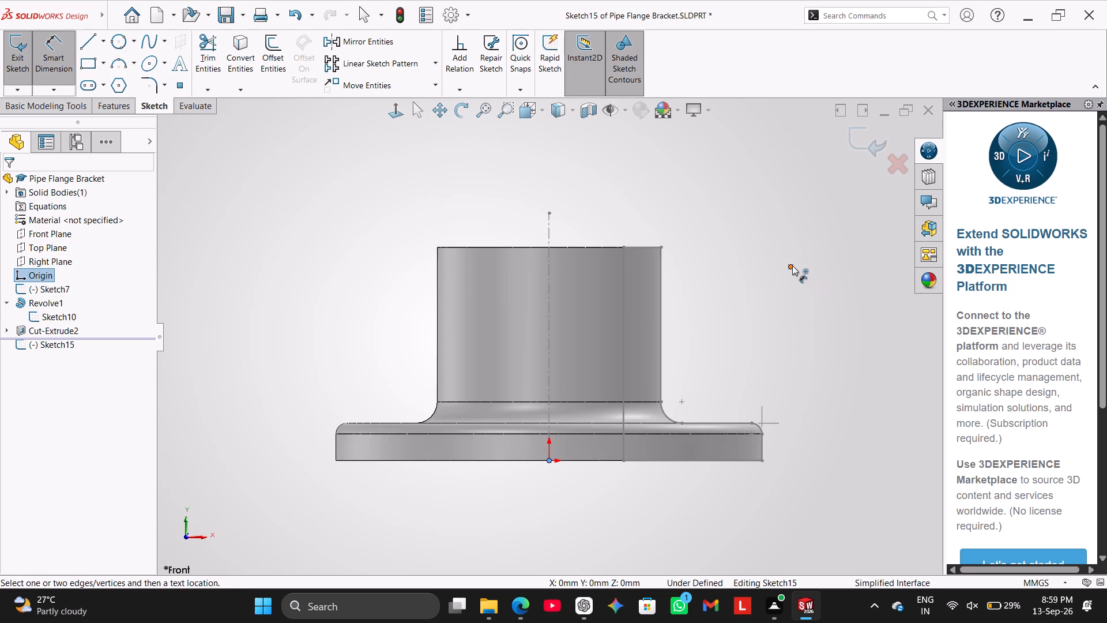
click(792, 265)
click(807, 336)
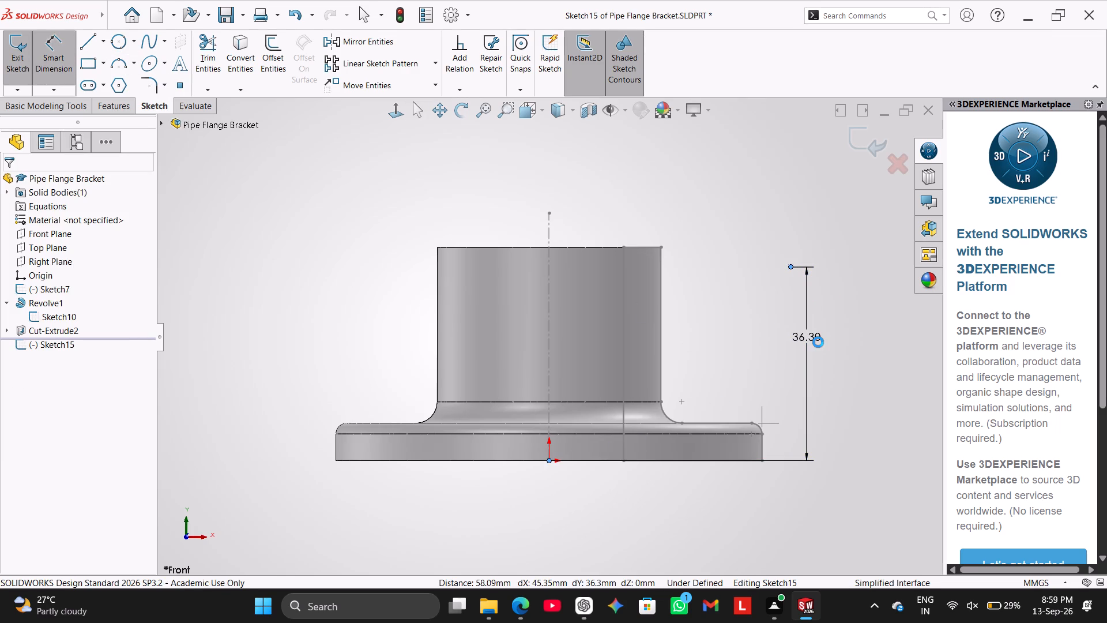
text(40)
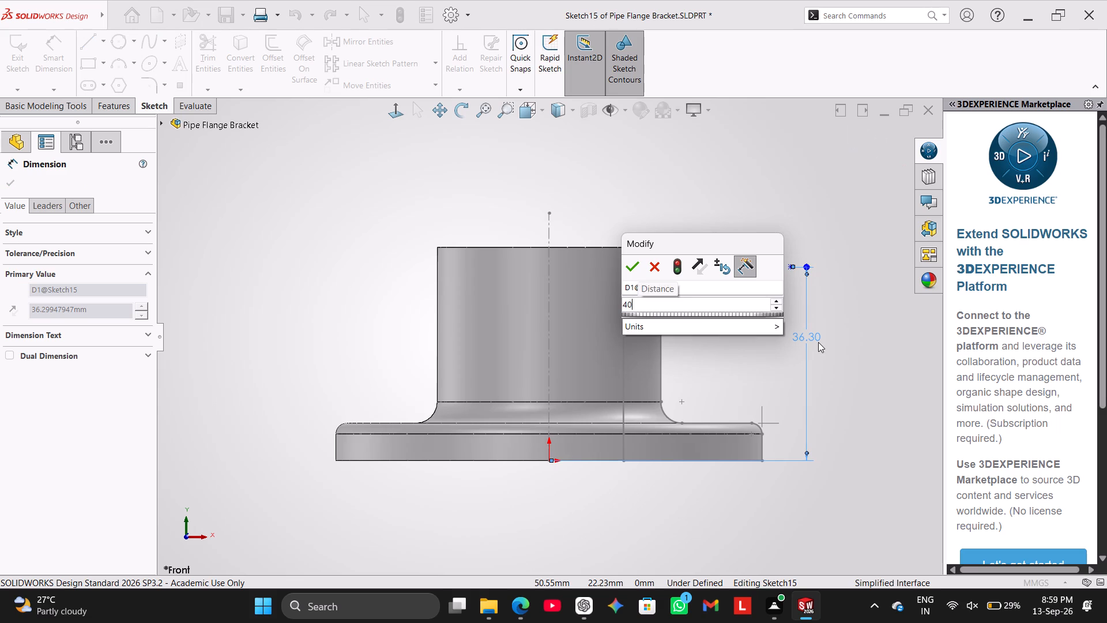
key(Return)
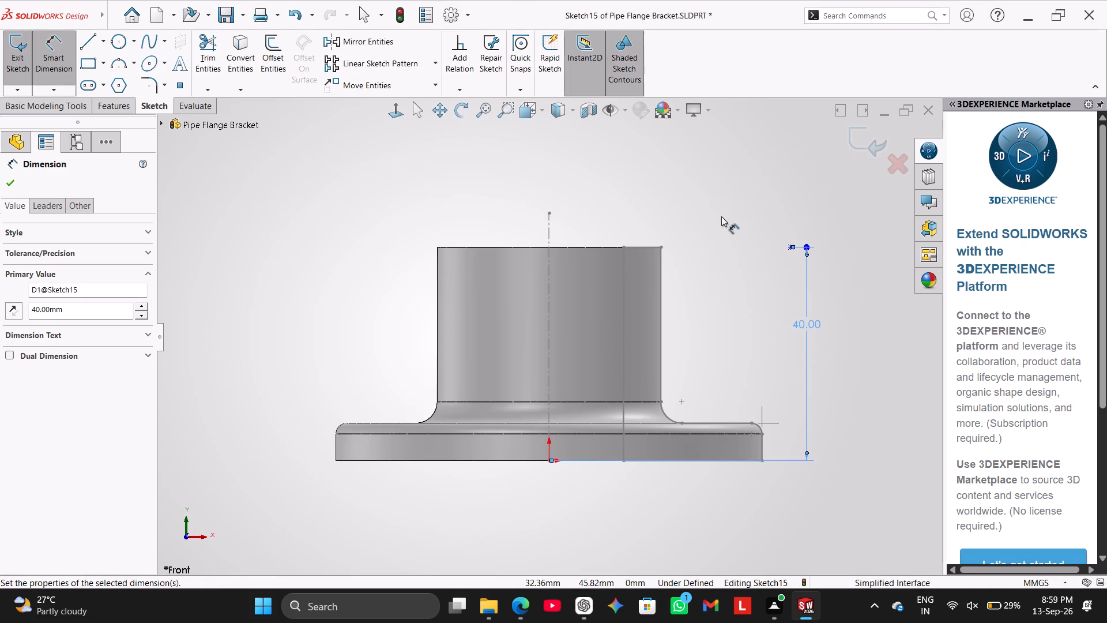
click(721, 216)
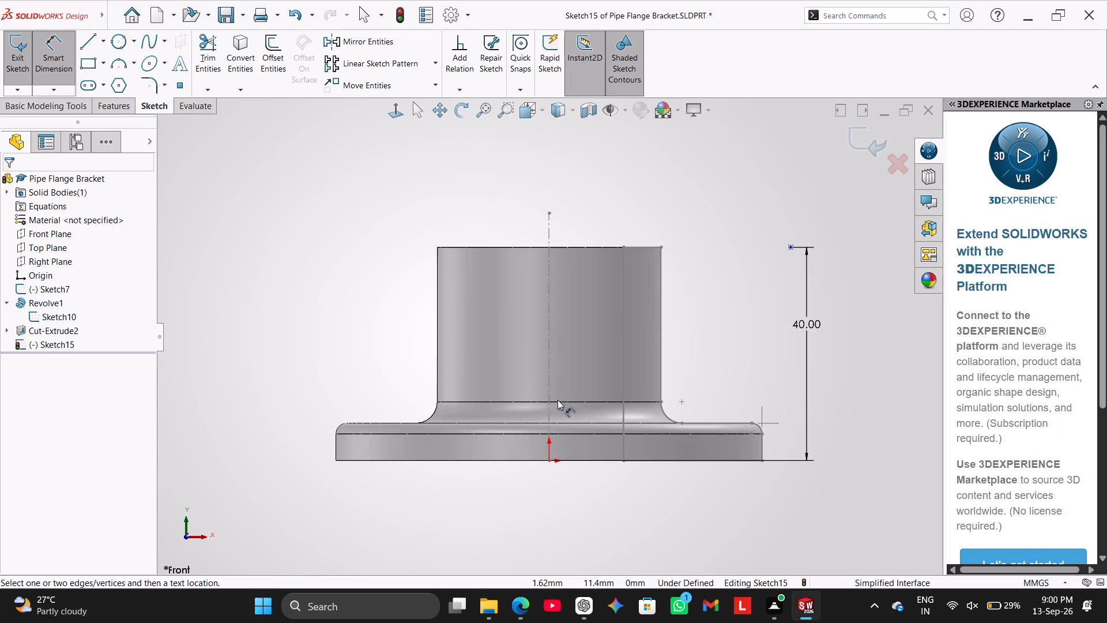
Dimension the point's horizontal distance from the origin, keeping the distance as drawn.
click(549, 459)
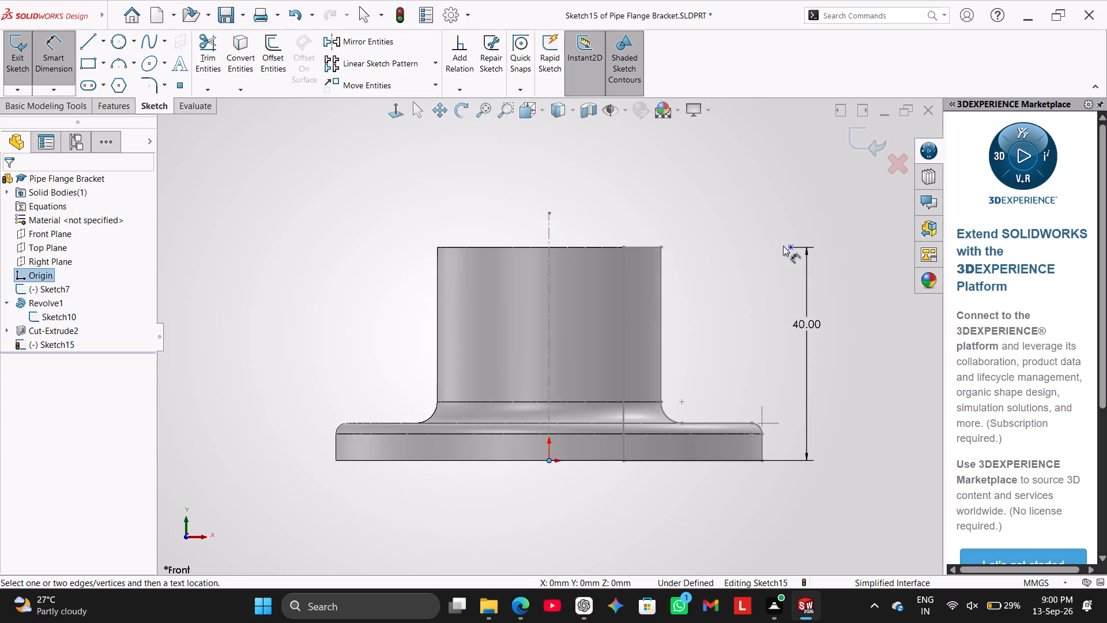
click(788, 246)
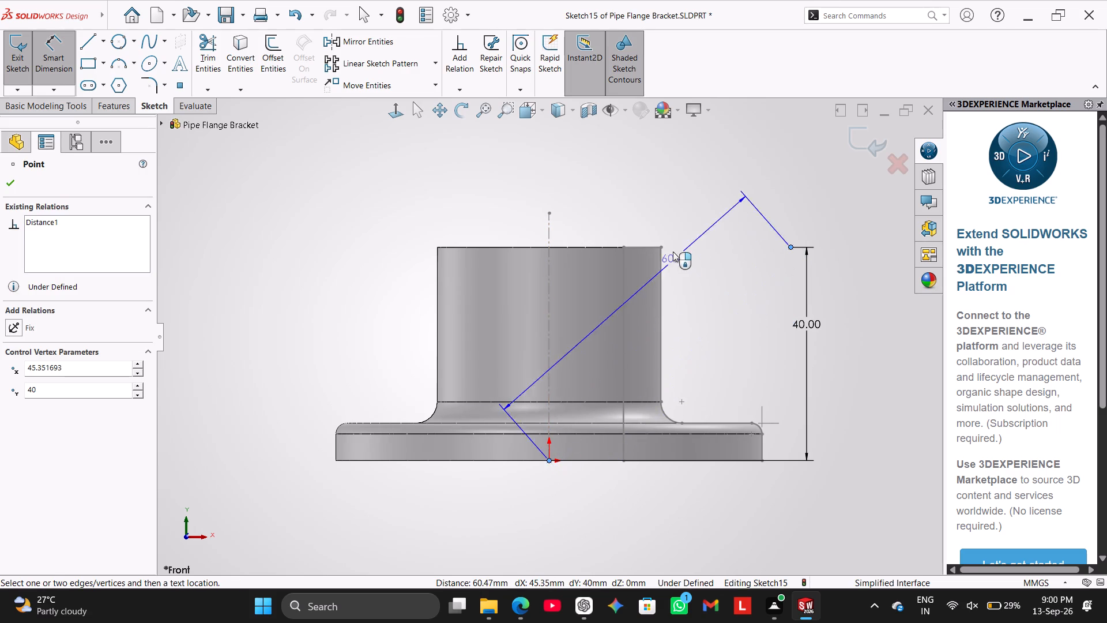
click(673, 213)
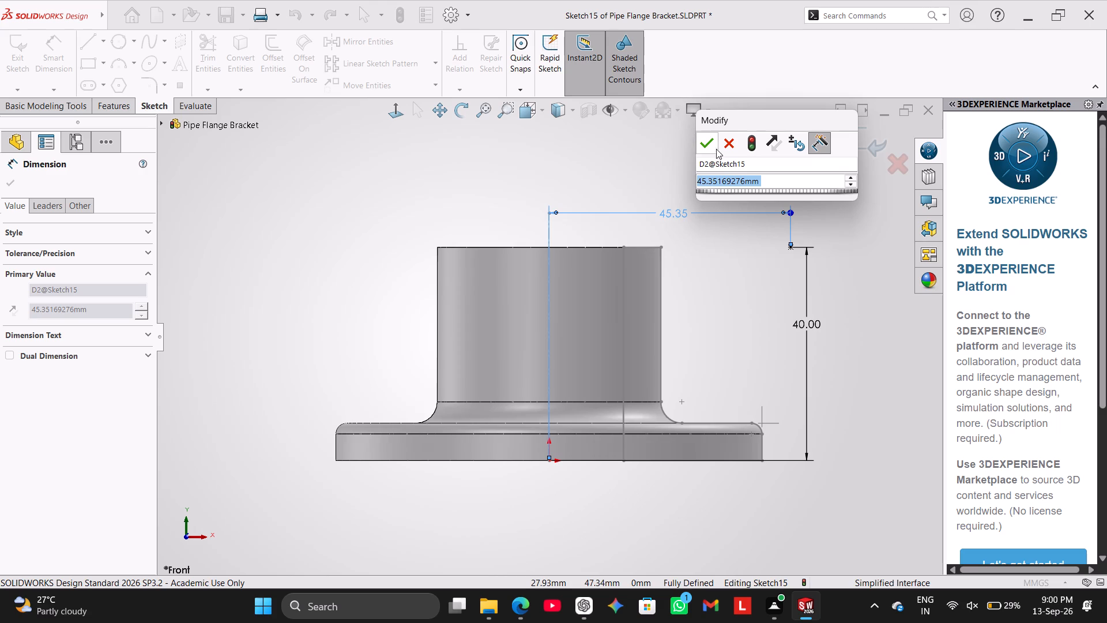
click(715, 143)
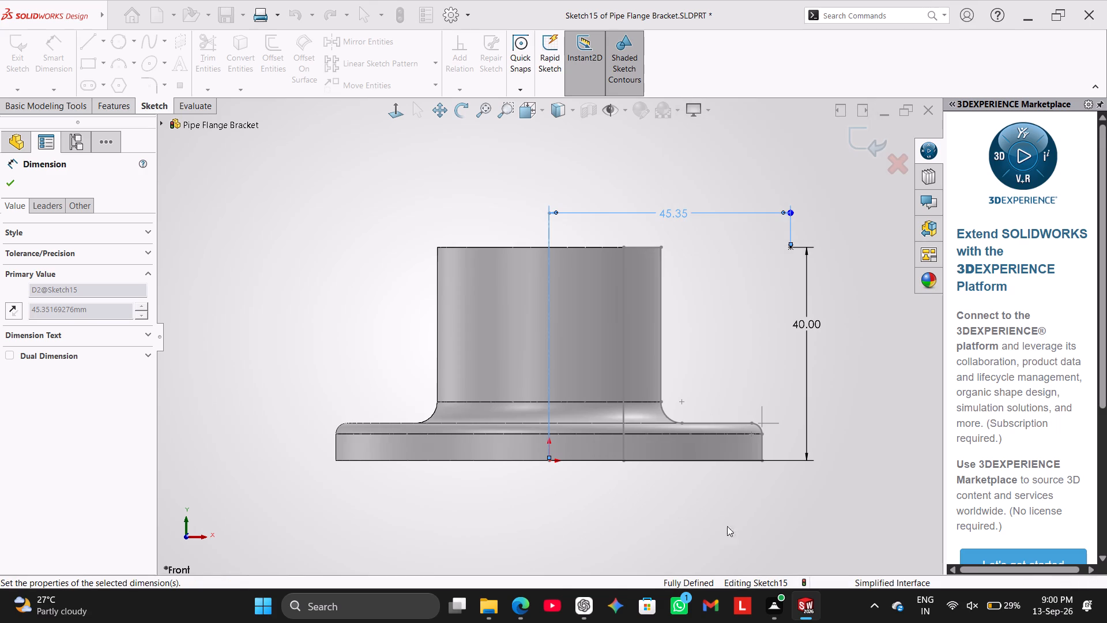
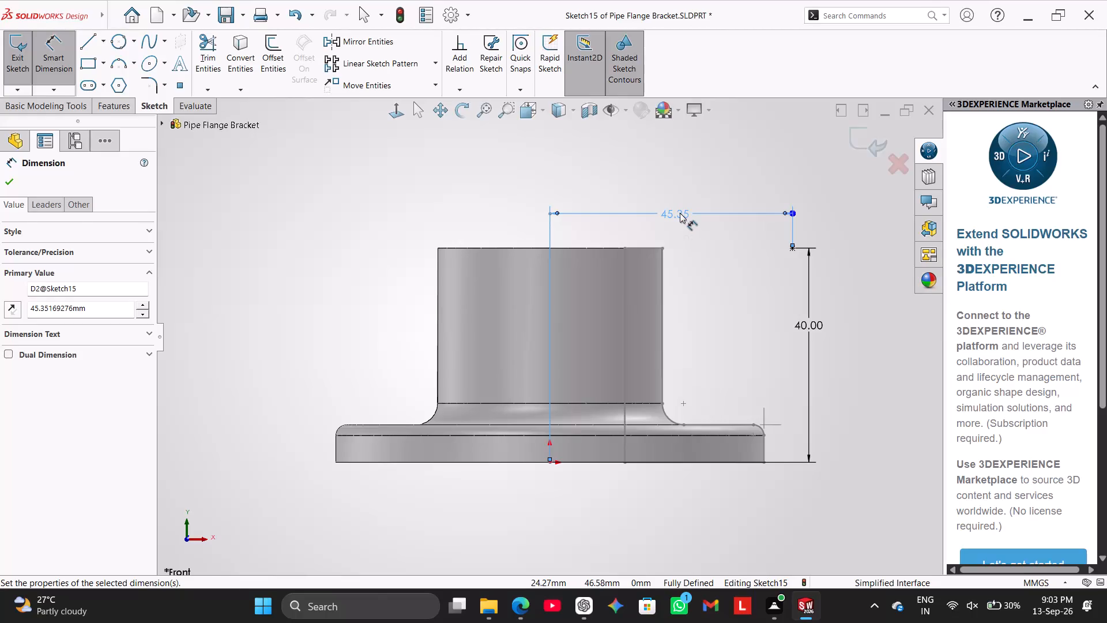
Set the sketch point's horizontal distance from the origin to 50 mm.
double_click(680, 213)
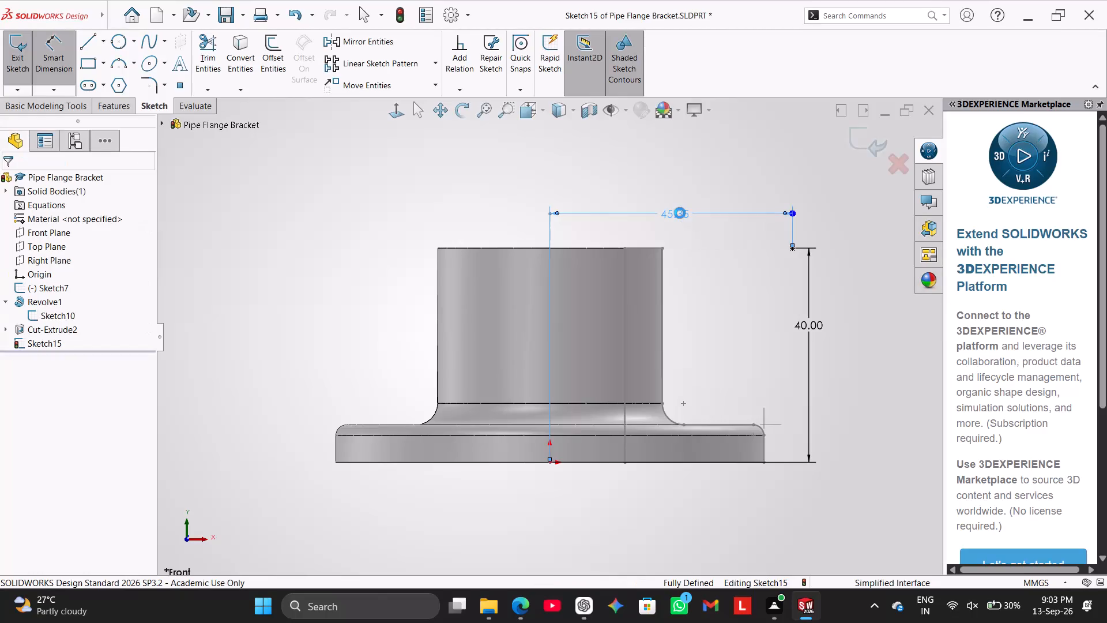
text(50)
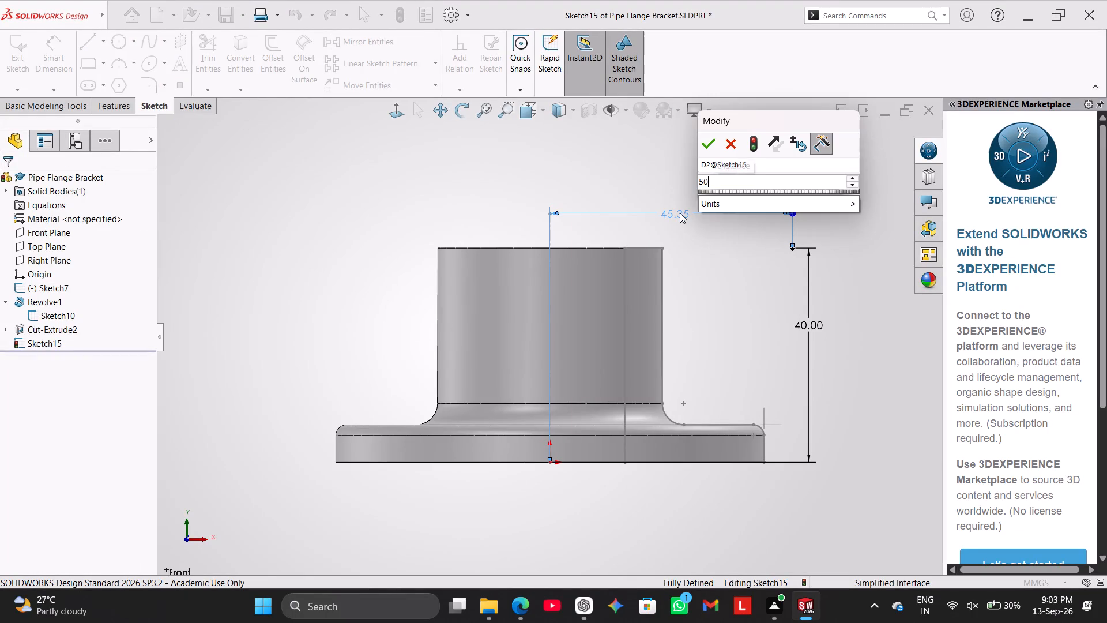
key(Return)
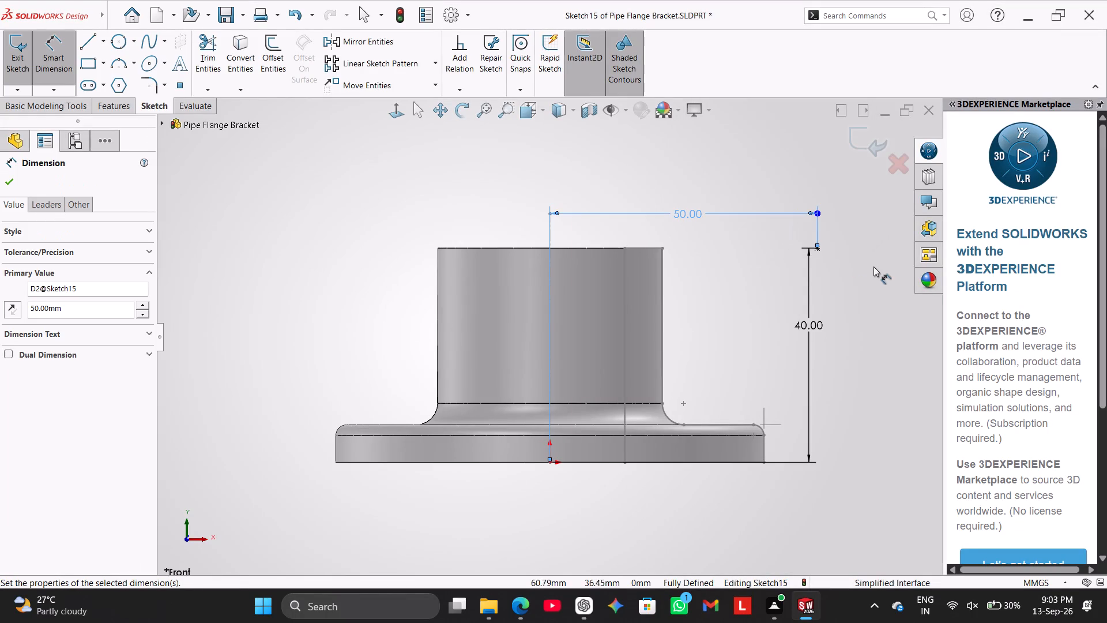
click(864, 261)
Move the 40 mm dimension farther outside the point and the 50 mm dimension higher above the hub.
drag(815, 318, 872, 319)
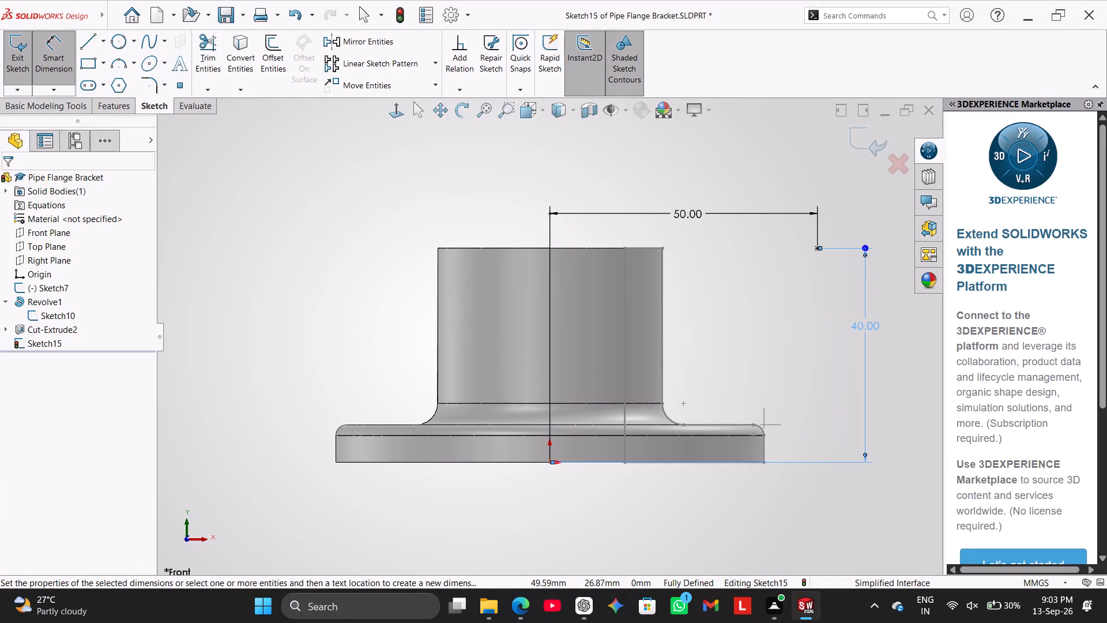
click(854, 209)
drag(728, 209, 731, 250)
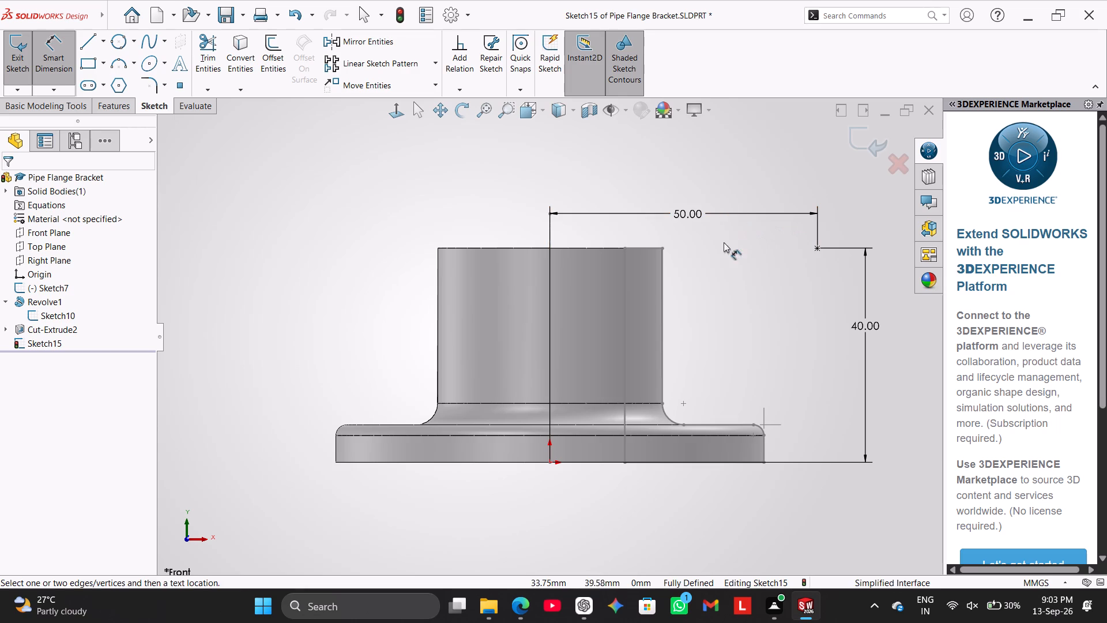
drag(696, 215, 706, 268)
drag(701, 266, 706, 197)
click(726, 258)
click(54, 51)
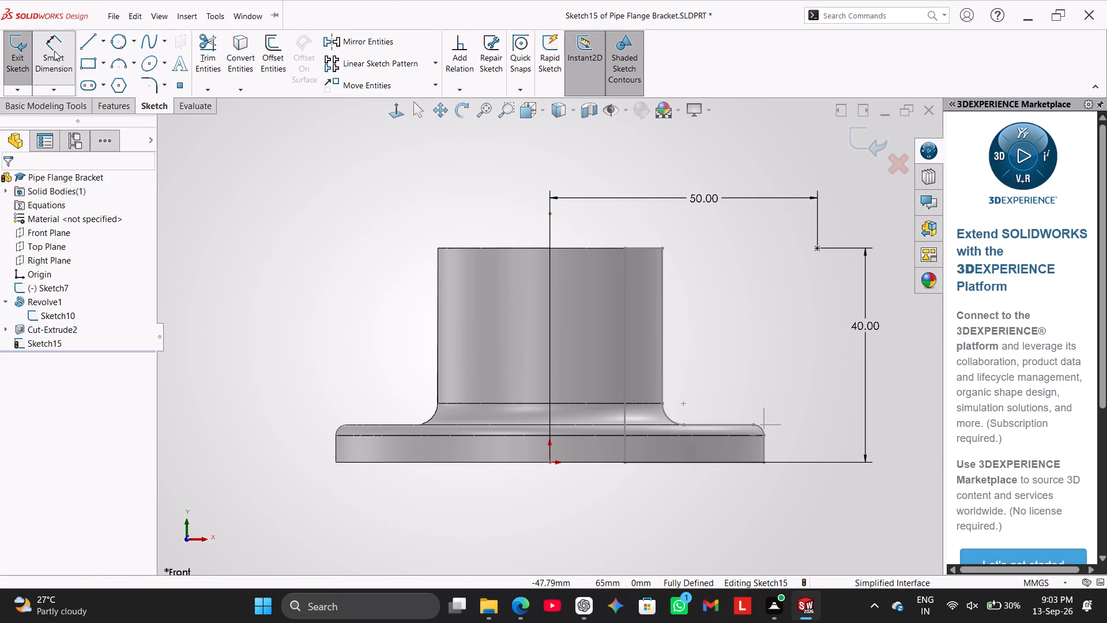
scroll(762, 325, up, 1)
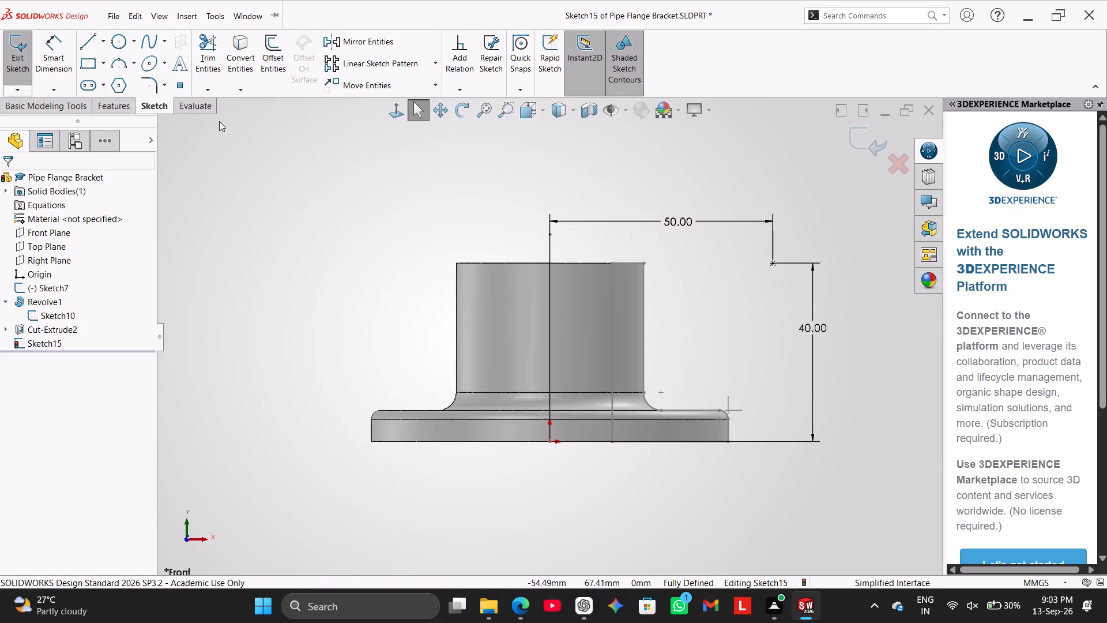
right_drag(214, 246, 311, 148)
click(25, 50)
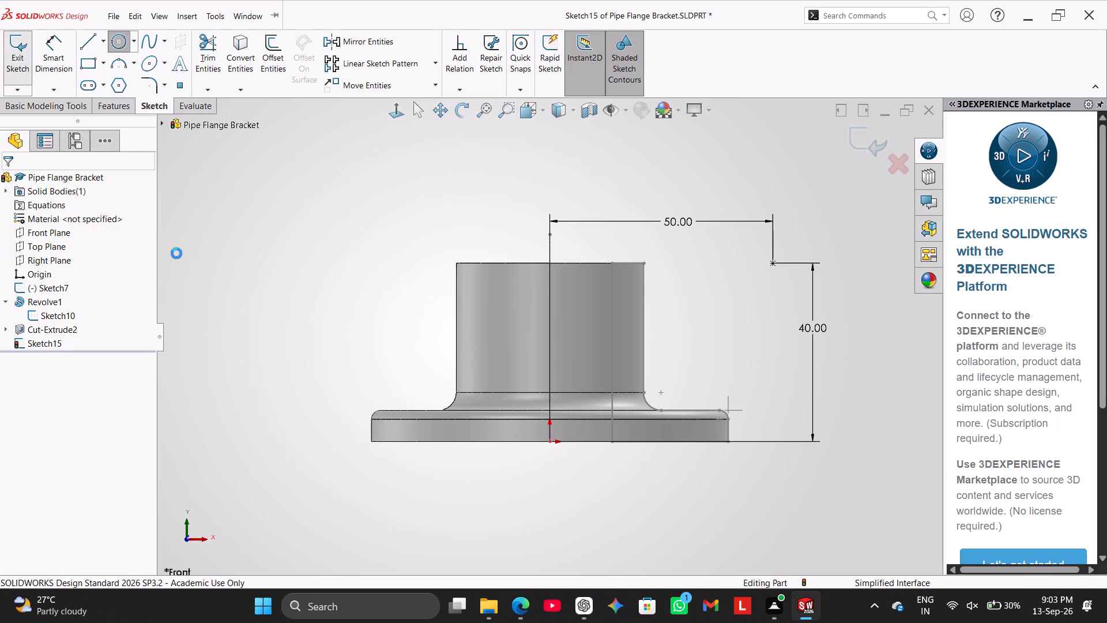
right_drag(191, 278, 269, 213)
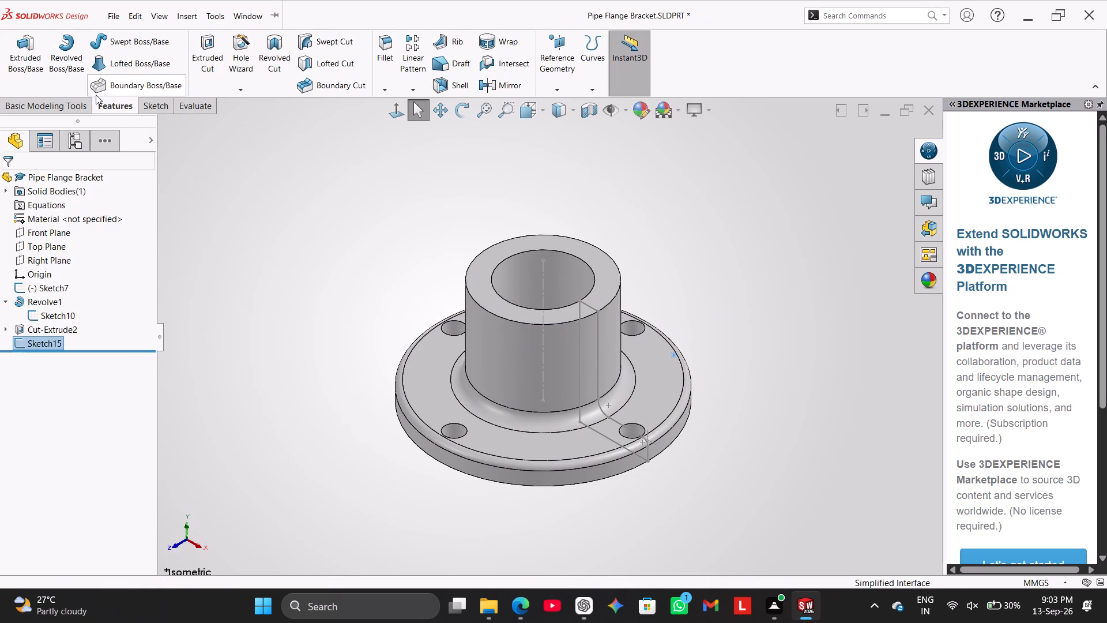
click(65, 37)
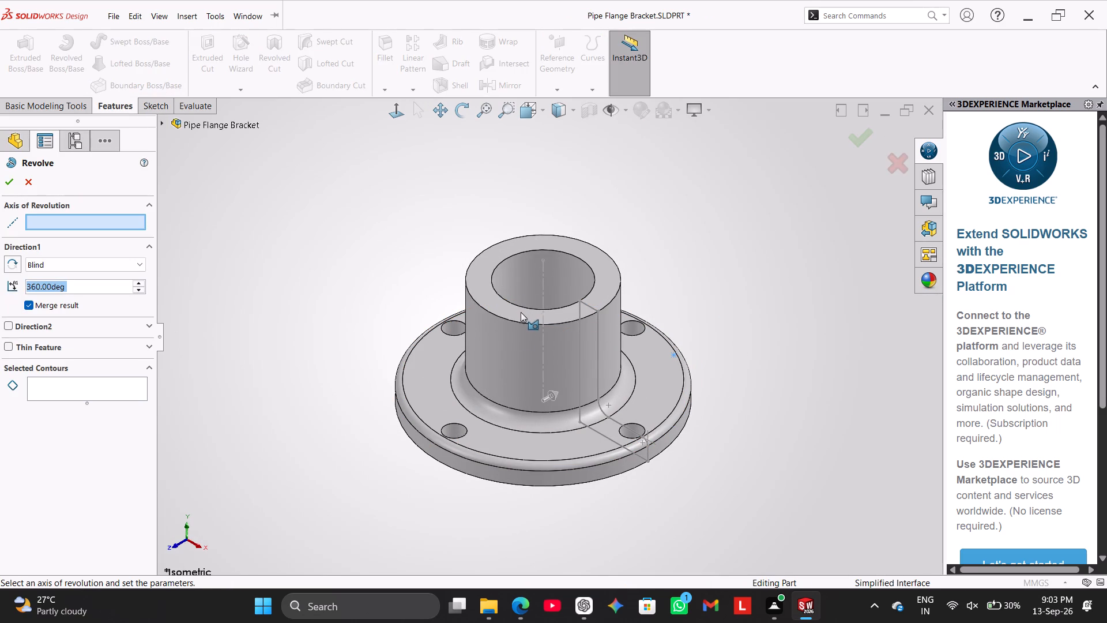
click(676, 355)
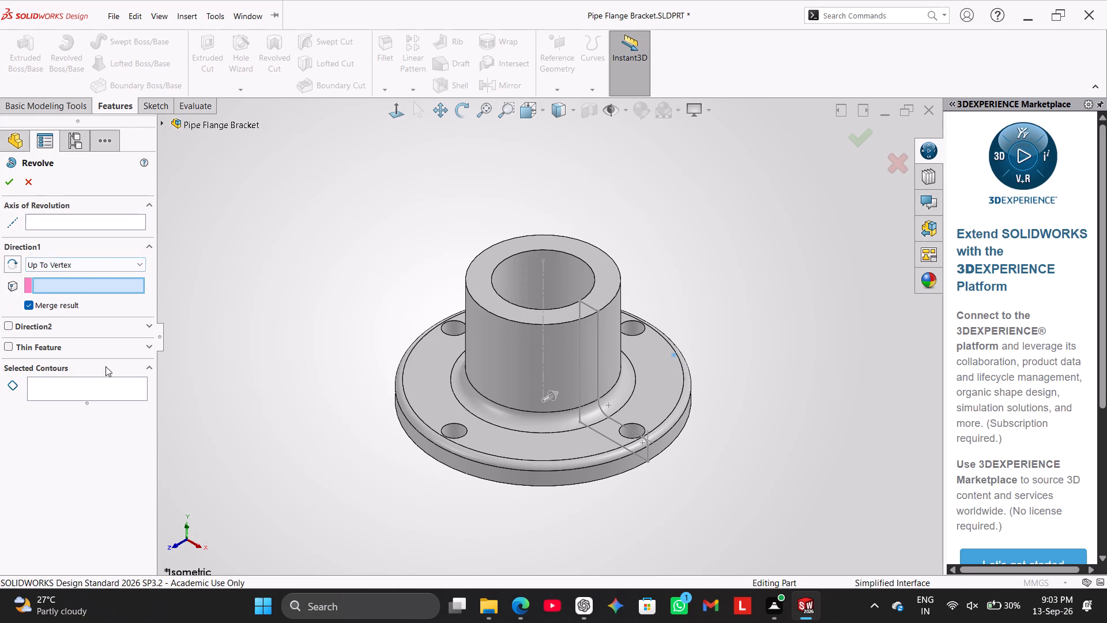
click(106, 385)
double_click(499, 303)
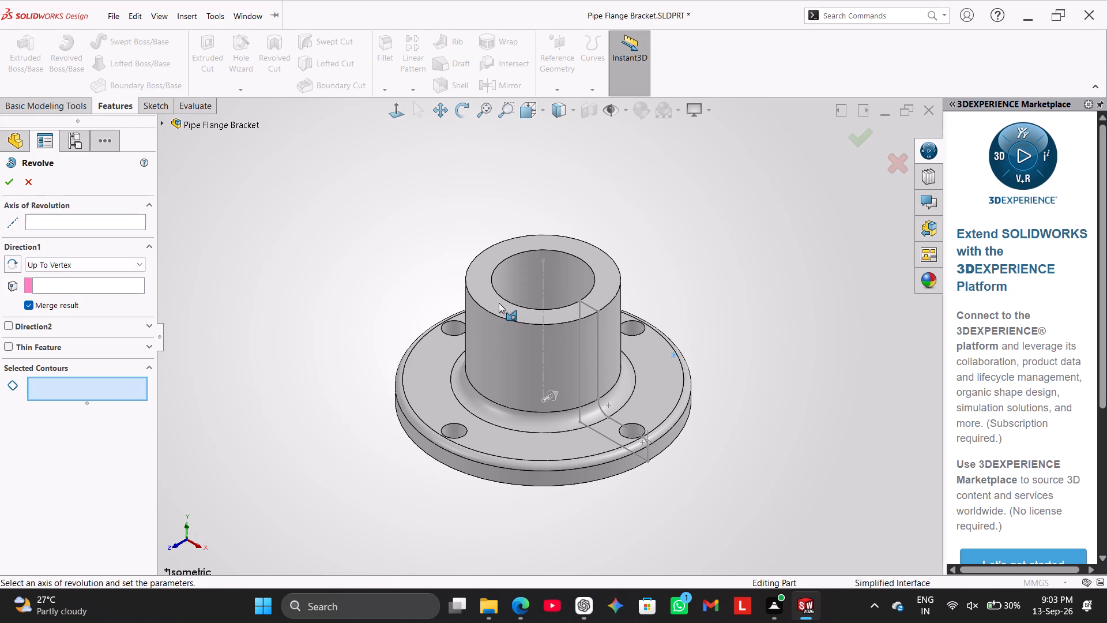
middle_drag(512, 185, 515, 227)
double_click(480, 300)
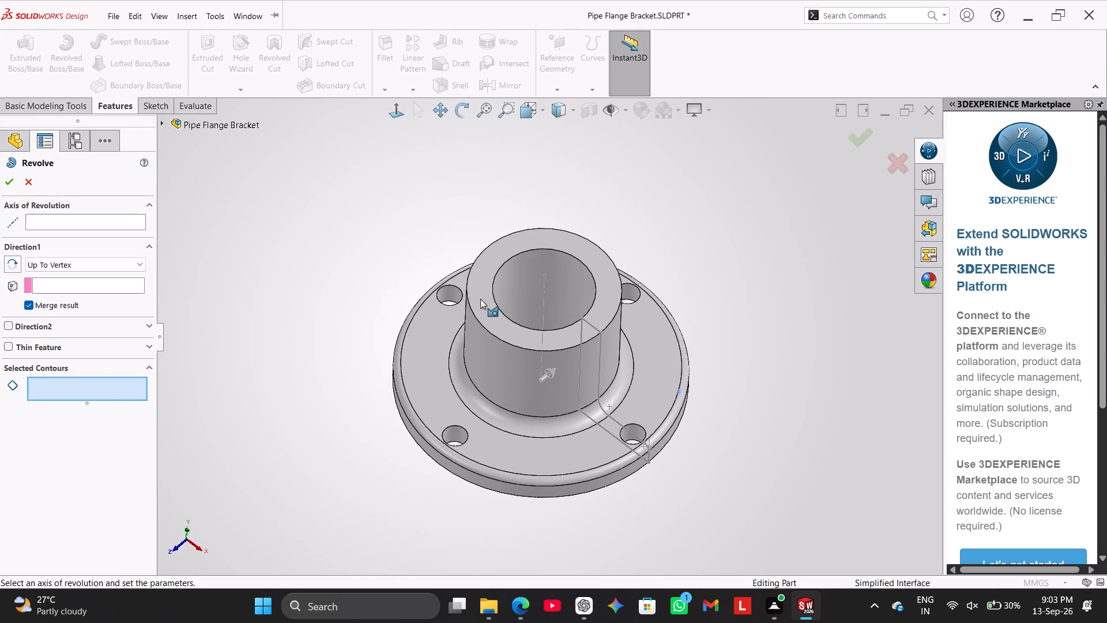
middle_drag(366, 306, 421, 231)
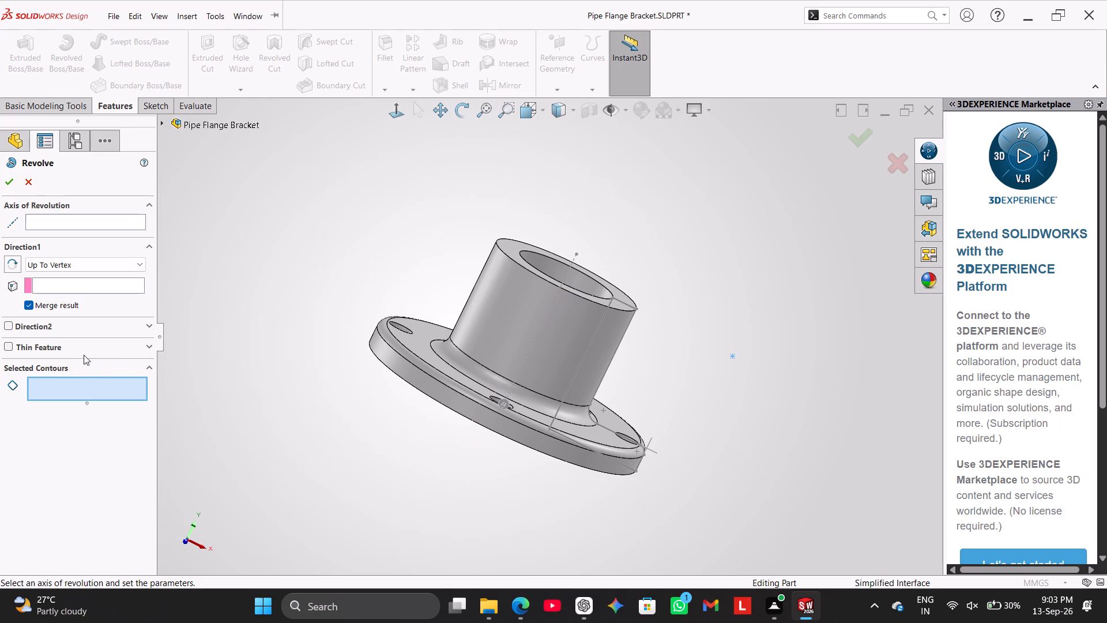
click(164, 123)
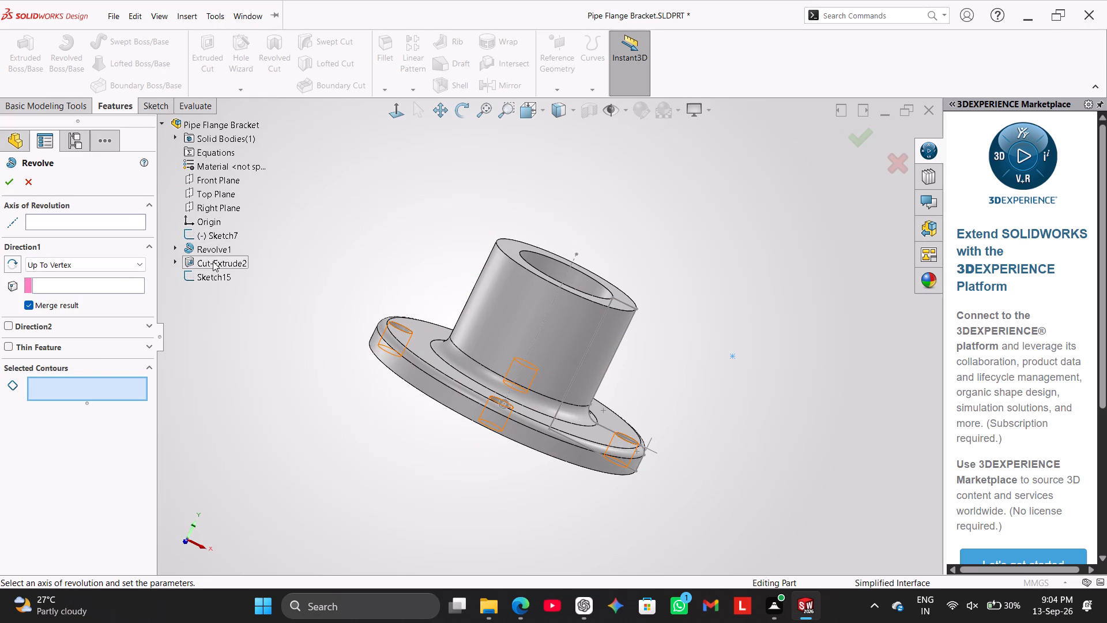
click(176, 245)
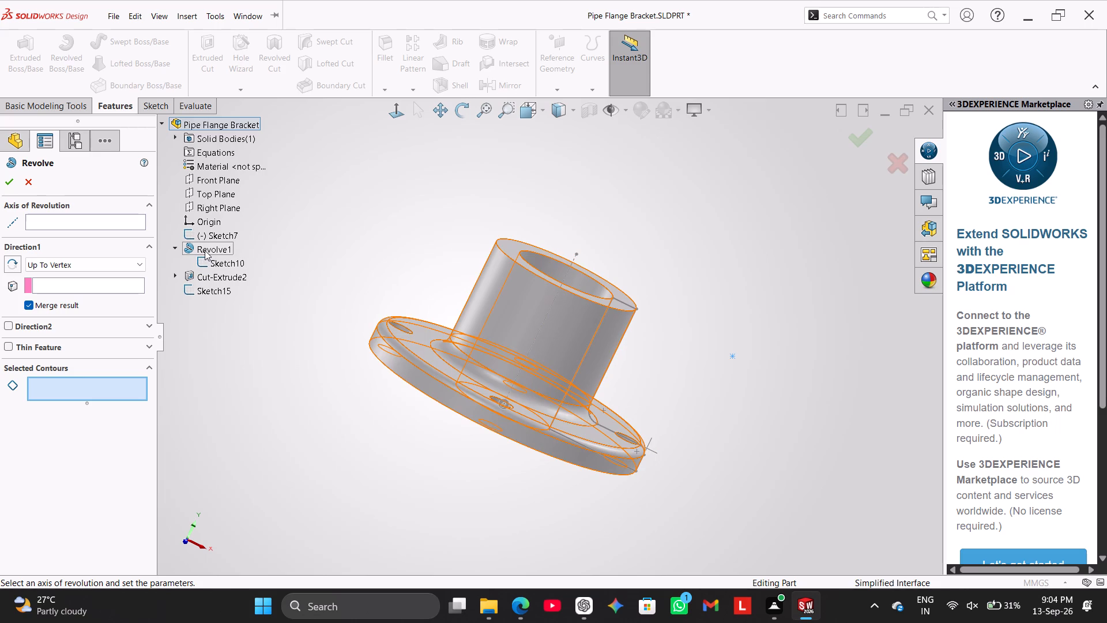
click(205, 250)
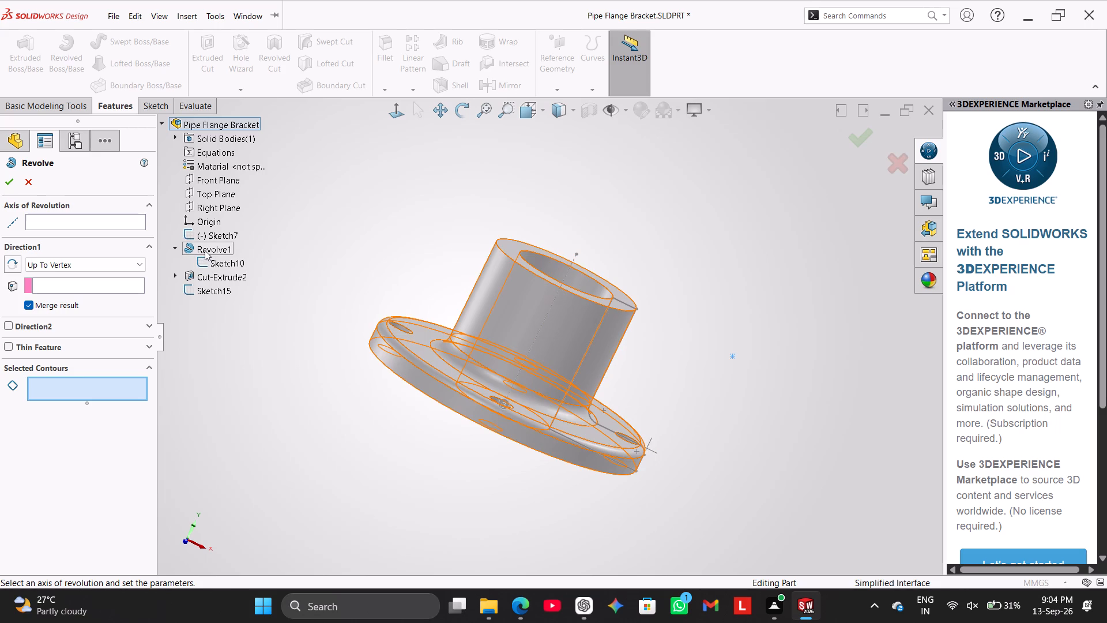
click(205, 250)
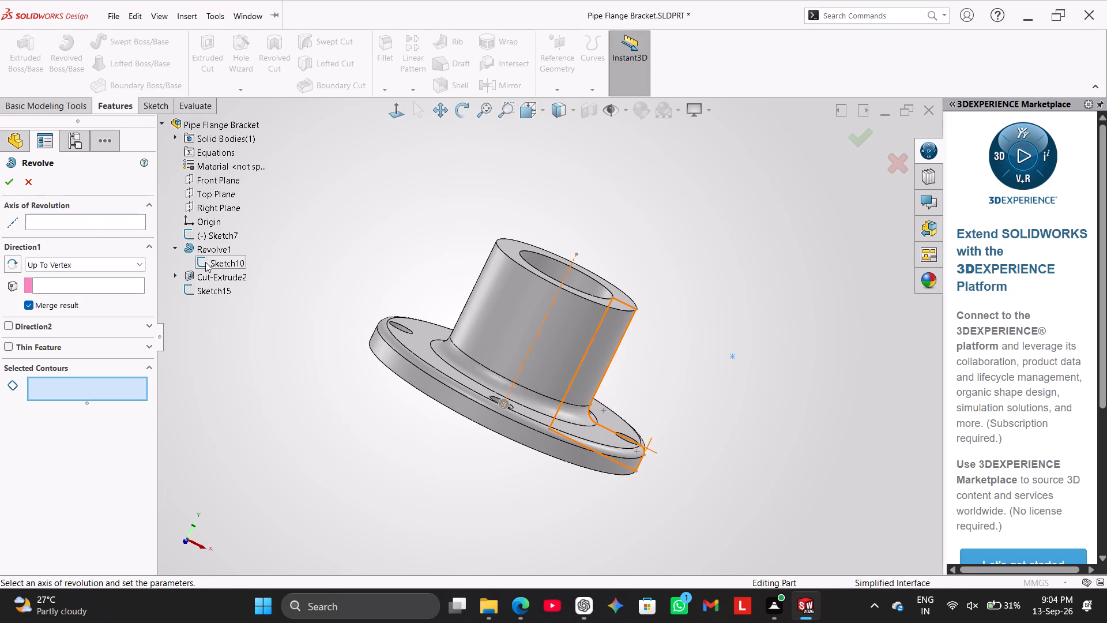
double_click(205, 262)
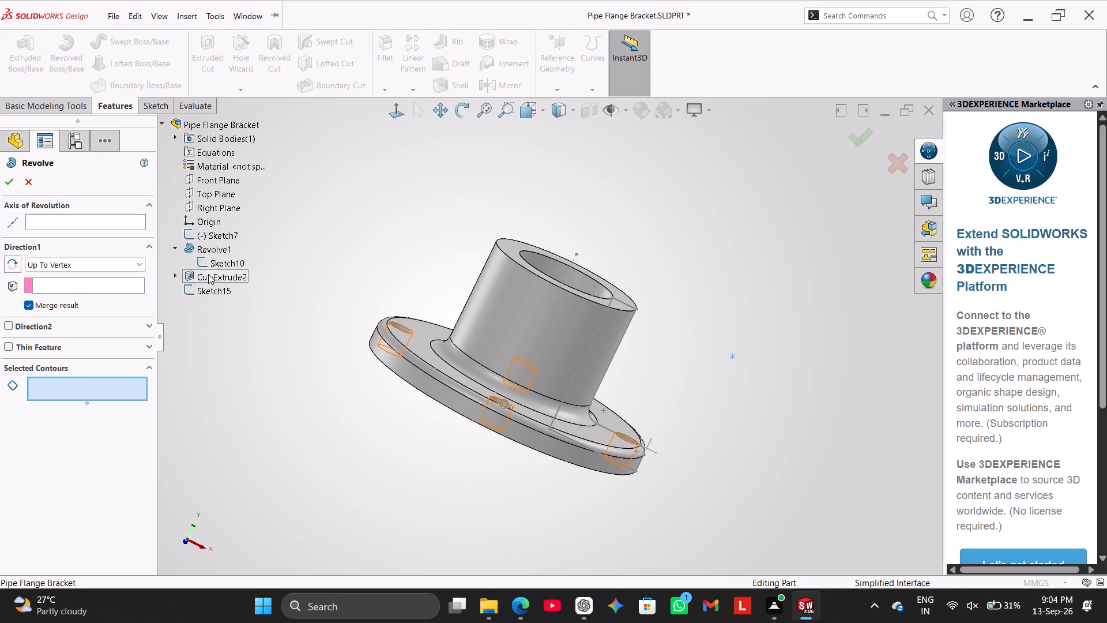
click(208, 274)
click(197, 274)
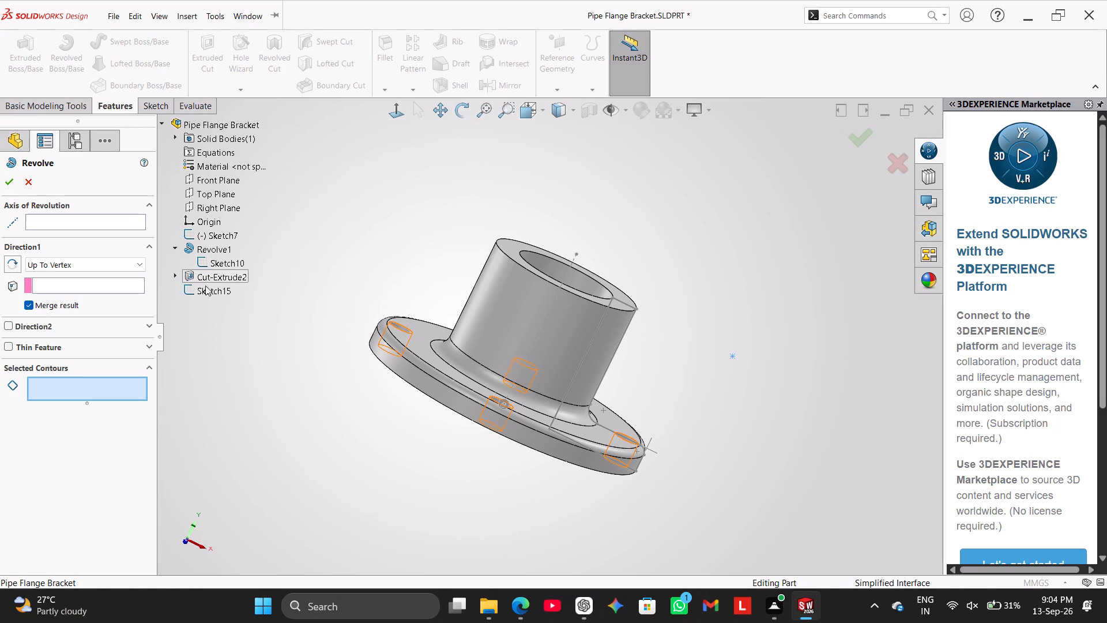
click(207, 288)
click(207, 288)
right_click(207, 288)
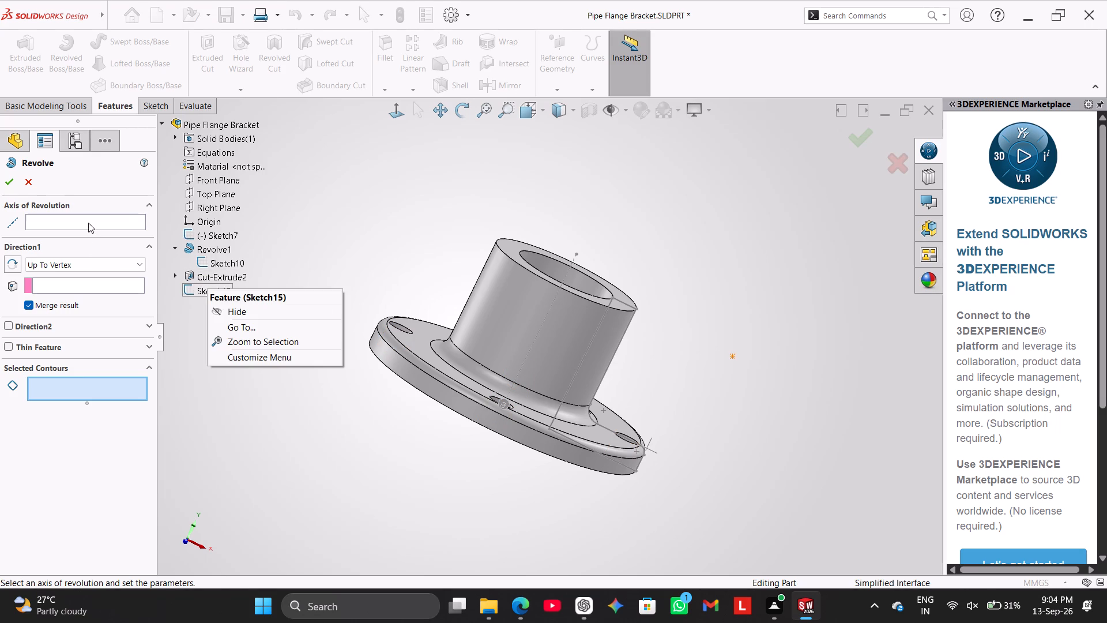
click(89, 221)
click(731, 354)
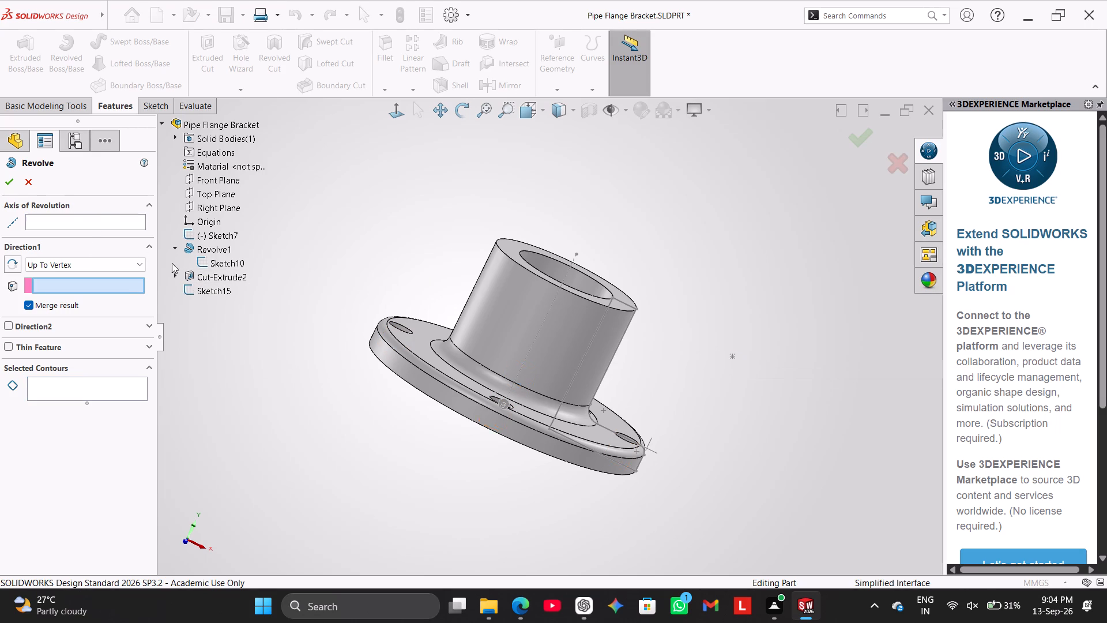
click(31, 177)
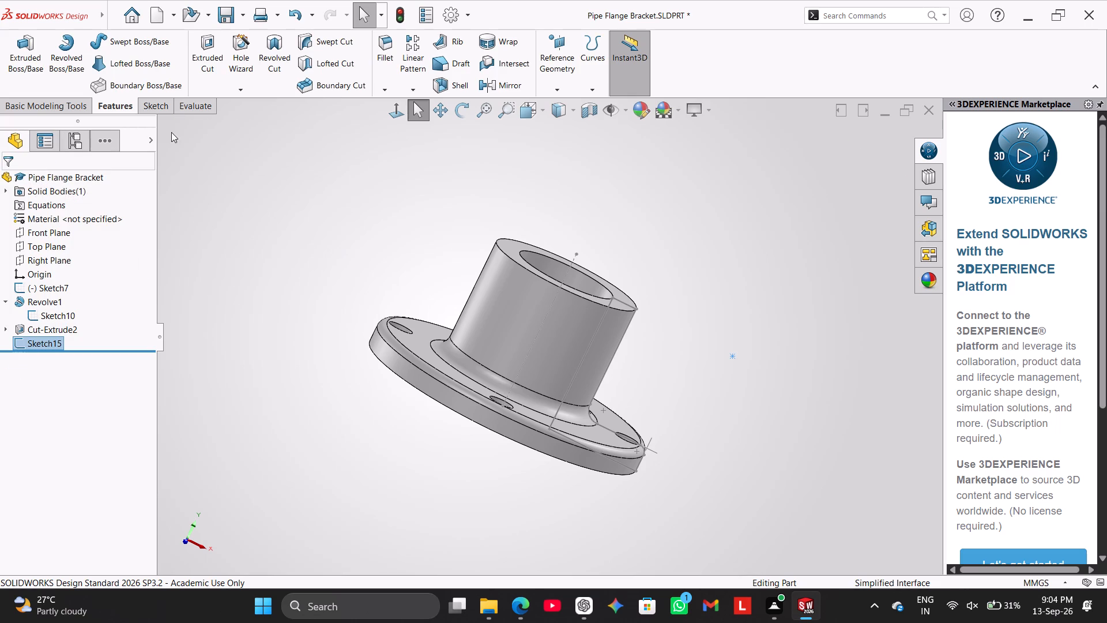
Reopen the reference point's sketch and draw a vertical centerline about 35 mm long upward from the point.
click(160, 103)
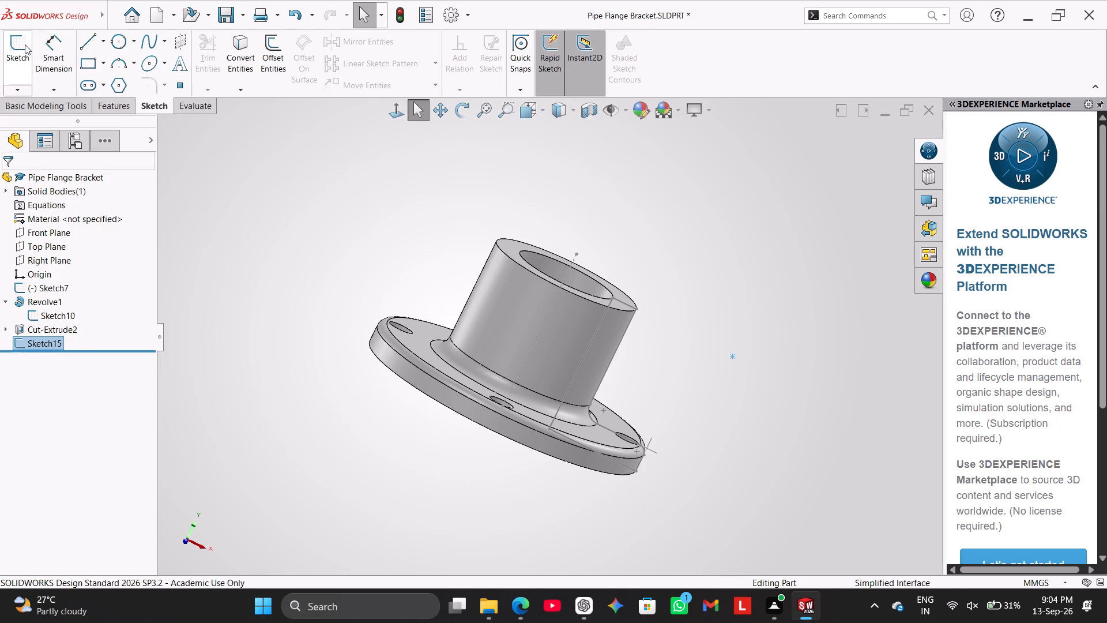
click(25, 44)
scroll(794, 242, up, 1)
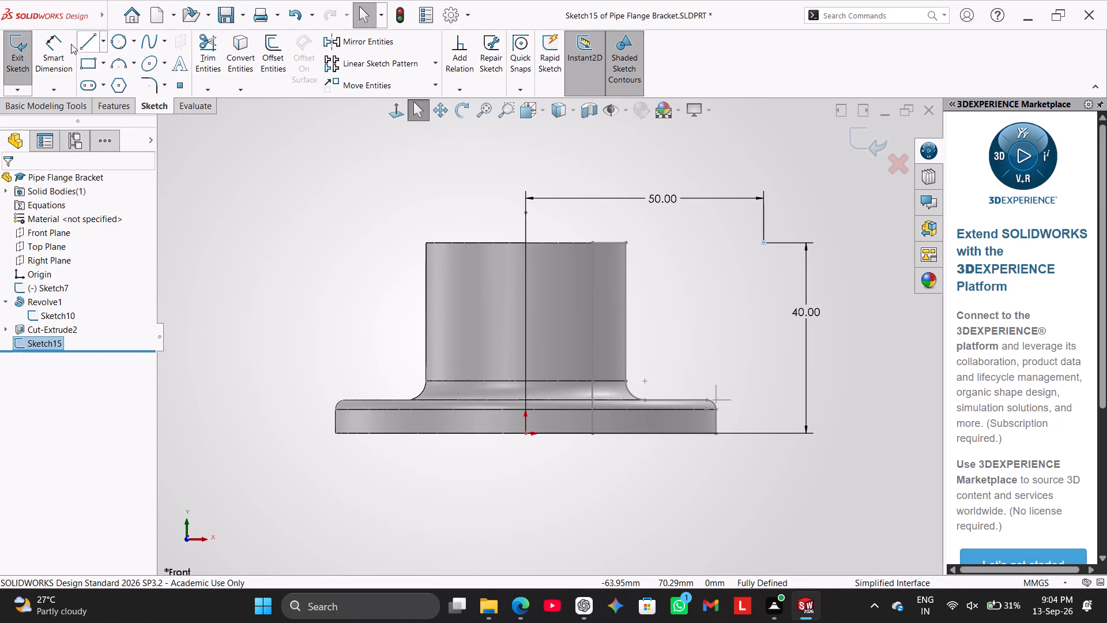
click(104, 43)
click(122, 73)
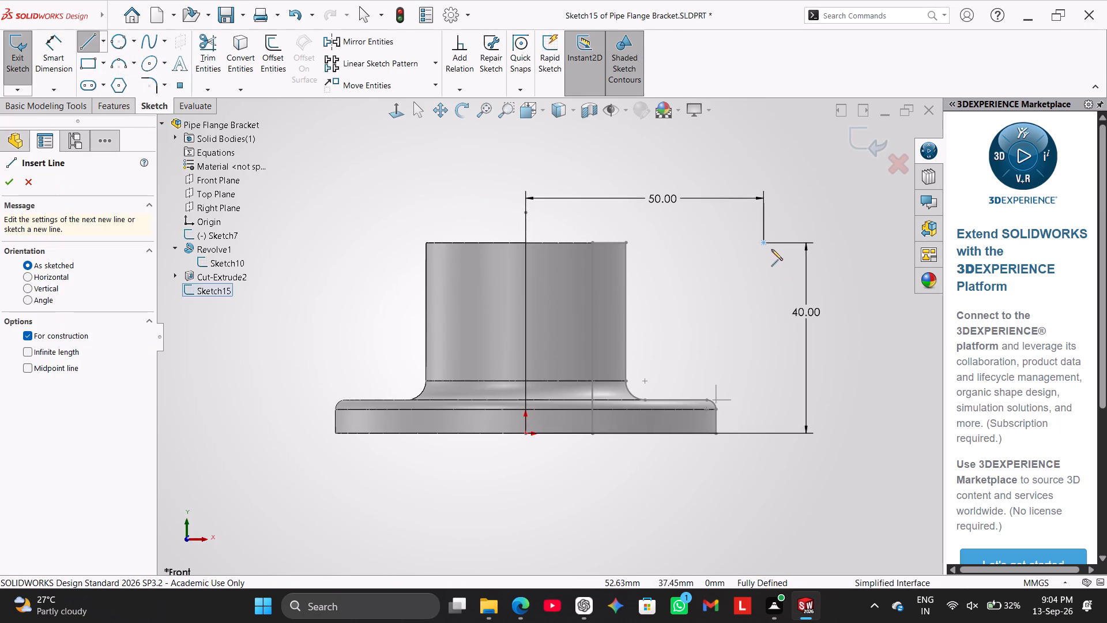
click(764, 241)
scroll(760, 142, up, 2)
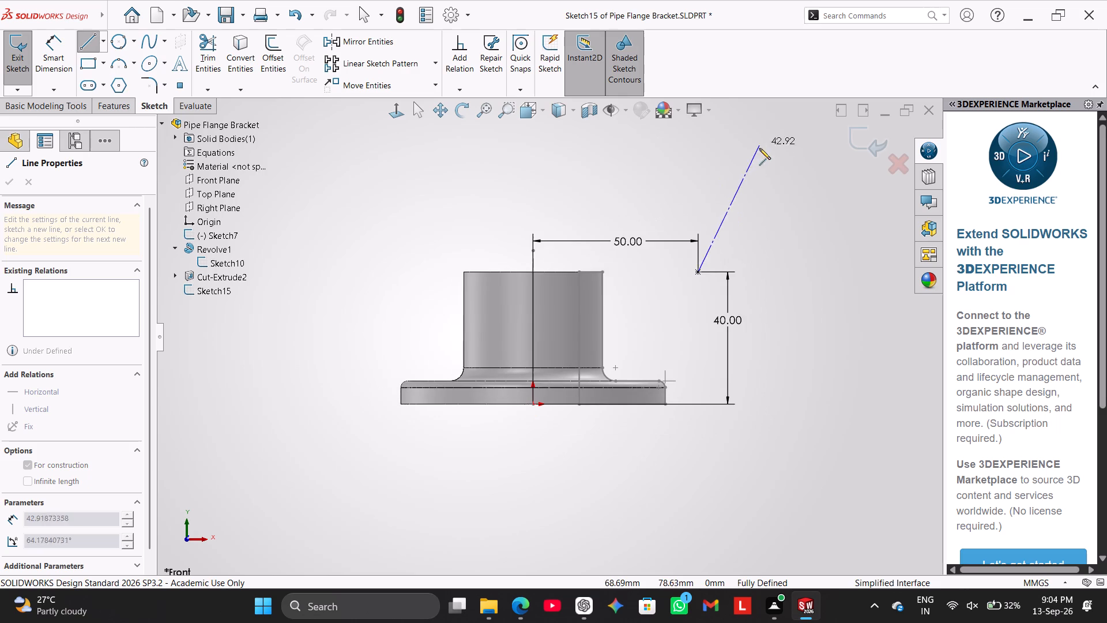
click(696, 157)
right_click(749, 193)
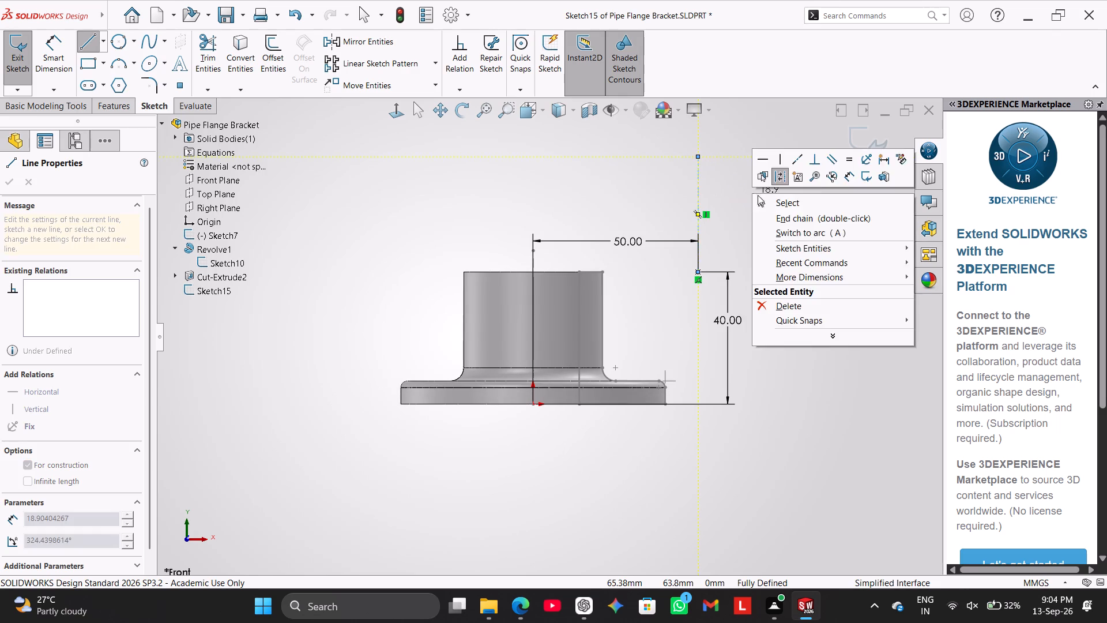
click(766, 200)
Exit the sketch containing the reference point and centerline.
middle_drag(578, 178, 586, 242)
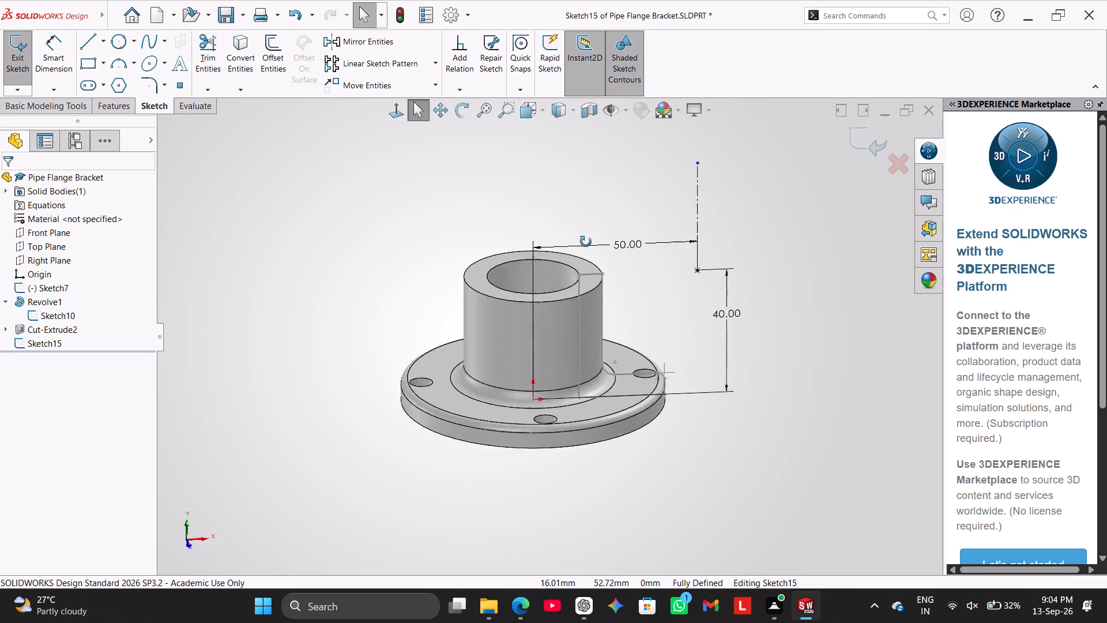
middle_drag(586, 242, 578, 354)
click(484, 271)
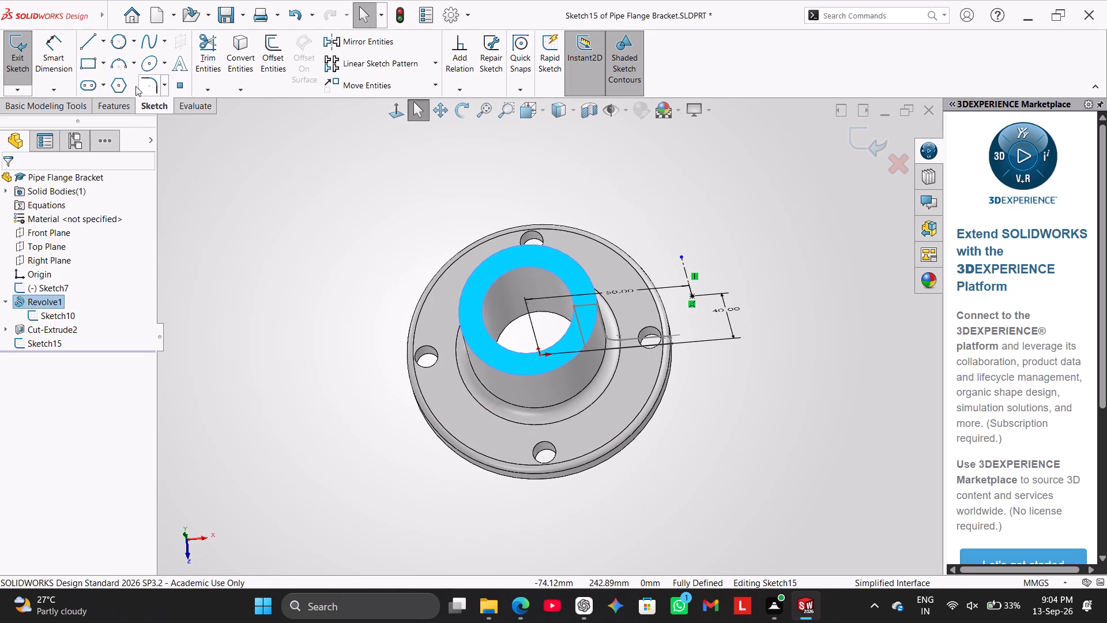
click(24, 53)
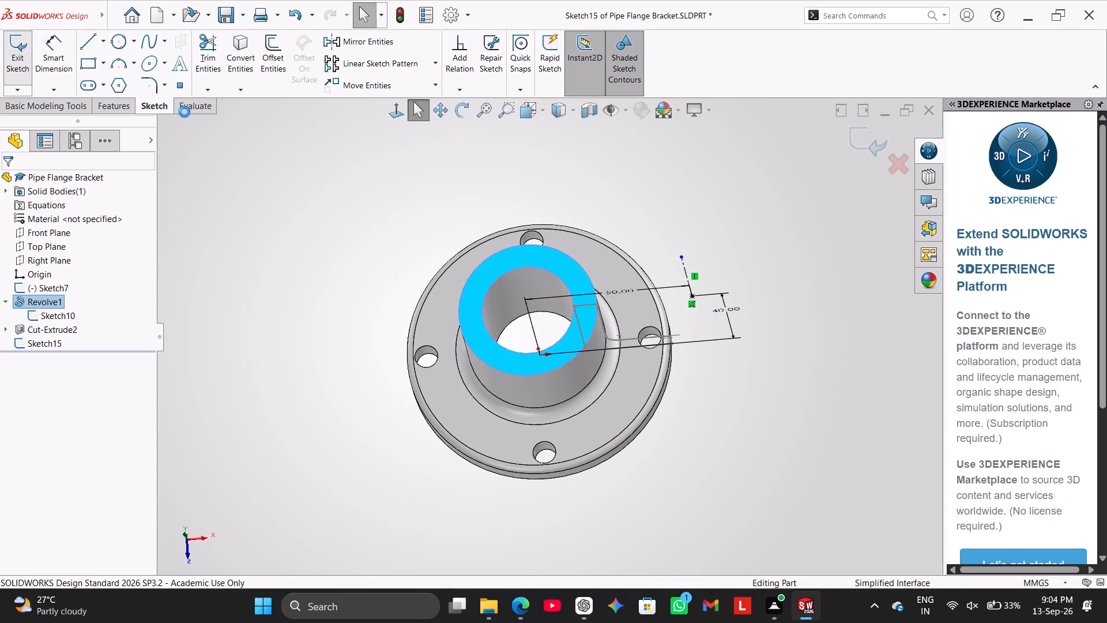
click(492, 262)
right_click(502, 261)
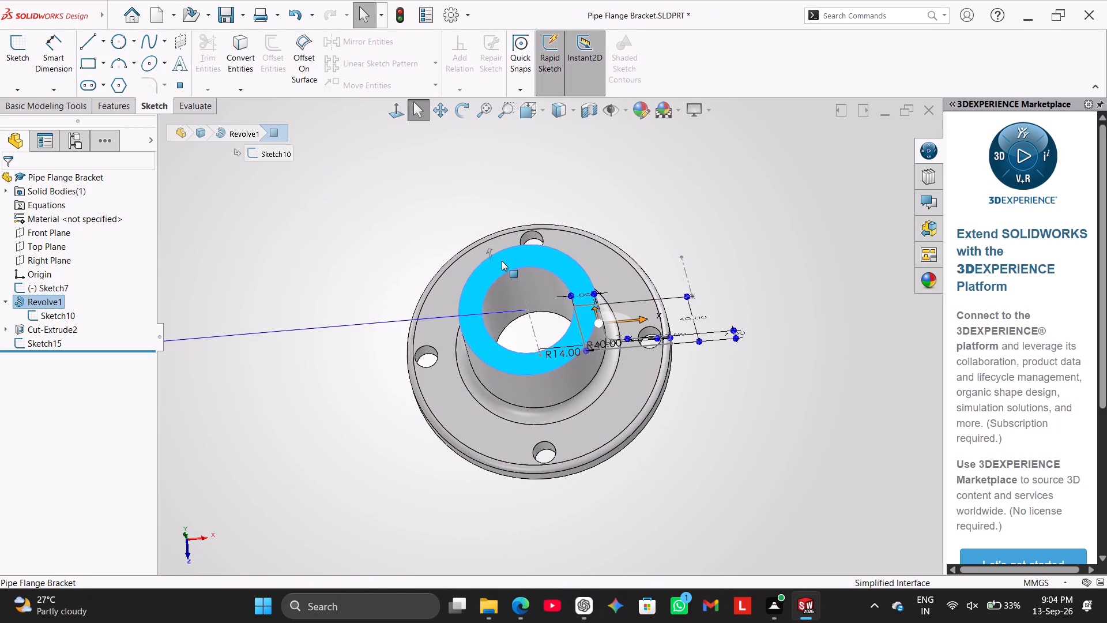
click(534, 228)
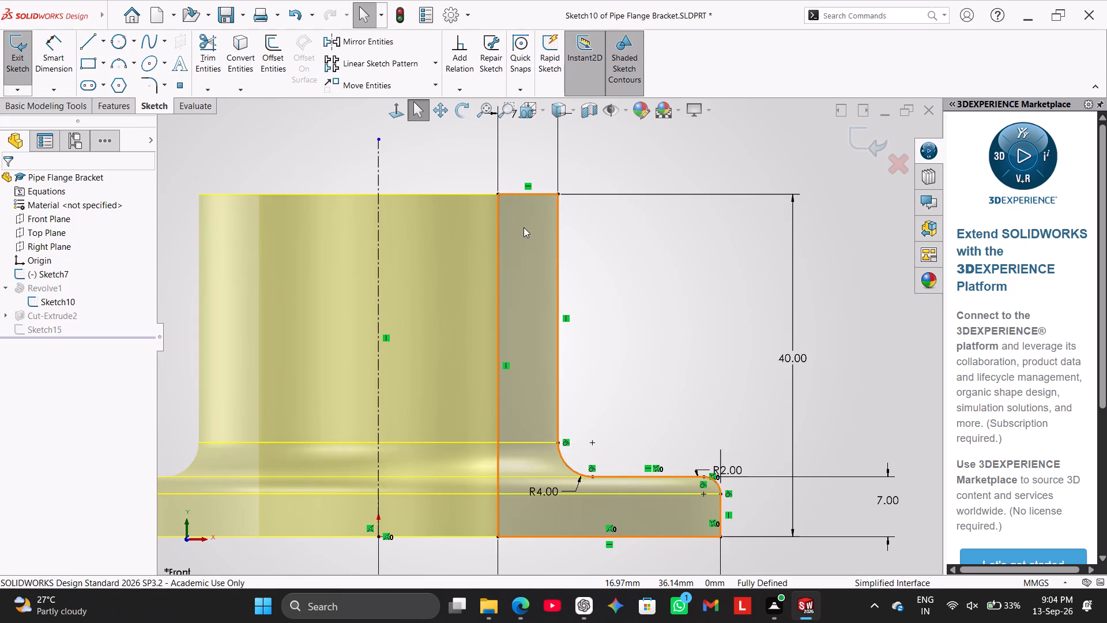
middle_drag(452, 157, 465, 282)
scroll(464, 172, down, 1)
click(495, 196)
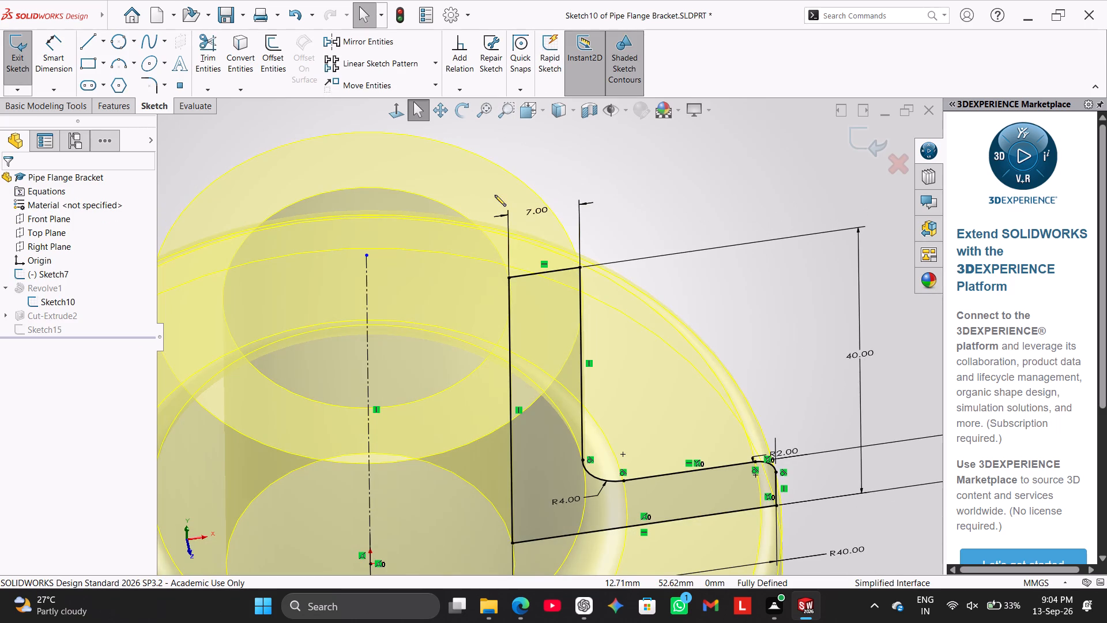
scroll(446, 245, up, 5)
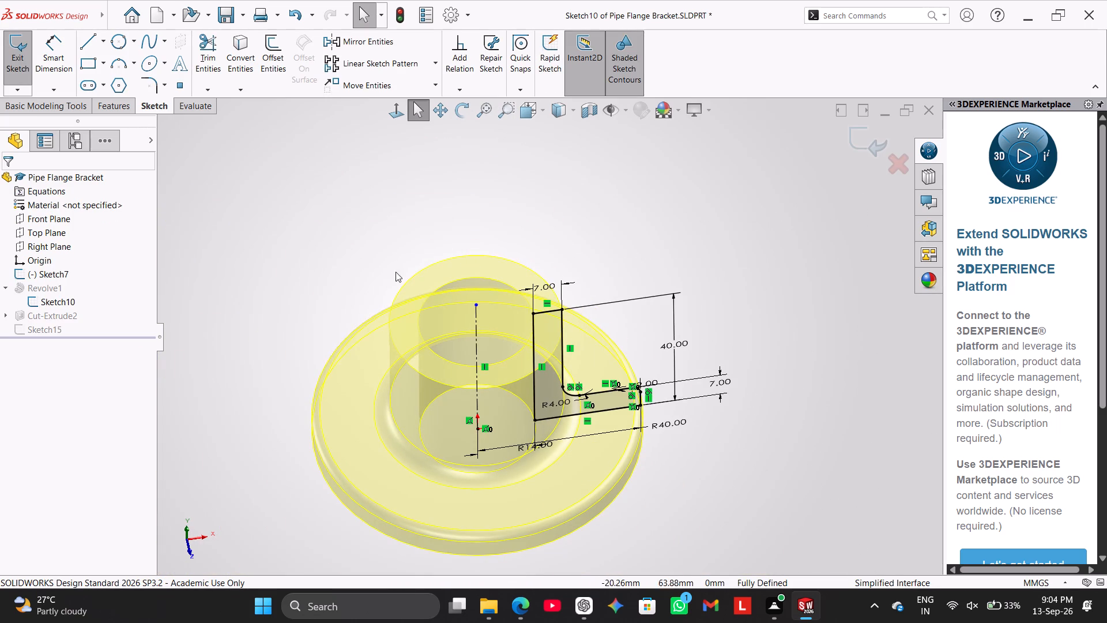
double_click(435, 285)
Start a sketch on the hub's annular top face and draw two concentric circles at the origin, radii 14 mm and 21 mm.
click(428, 284)
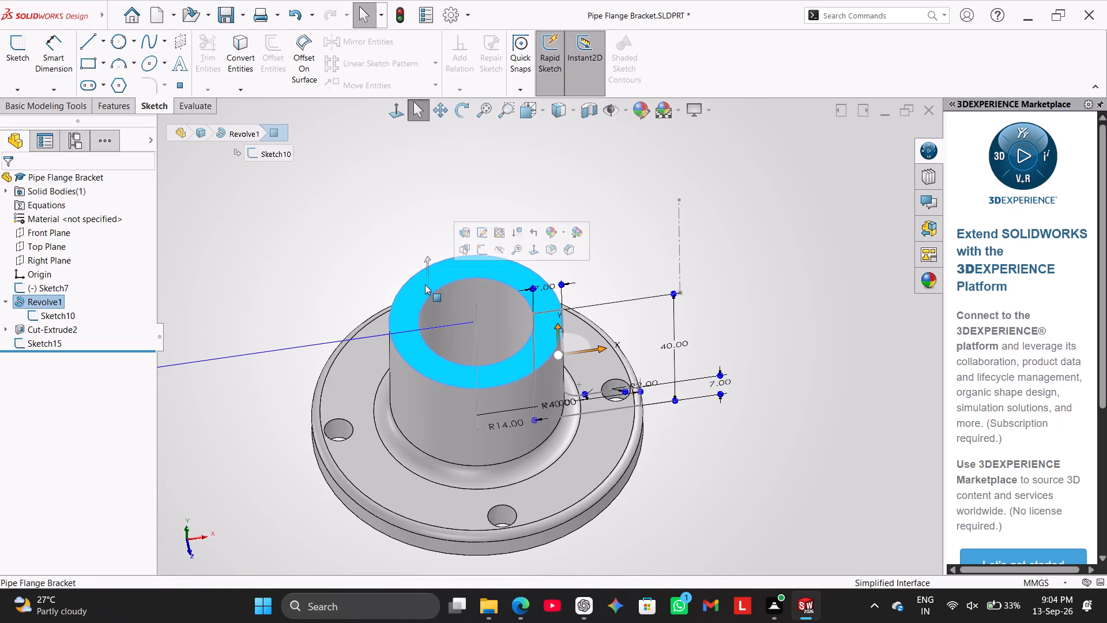
click(480, 254)
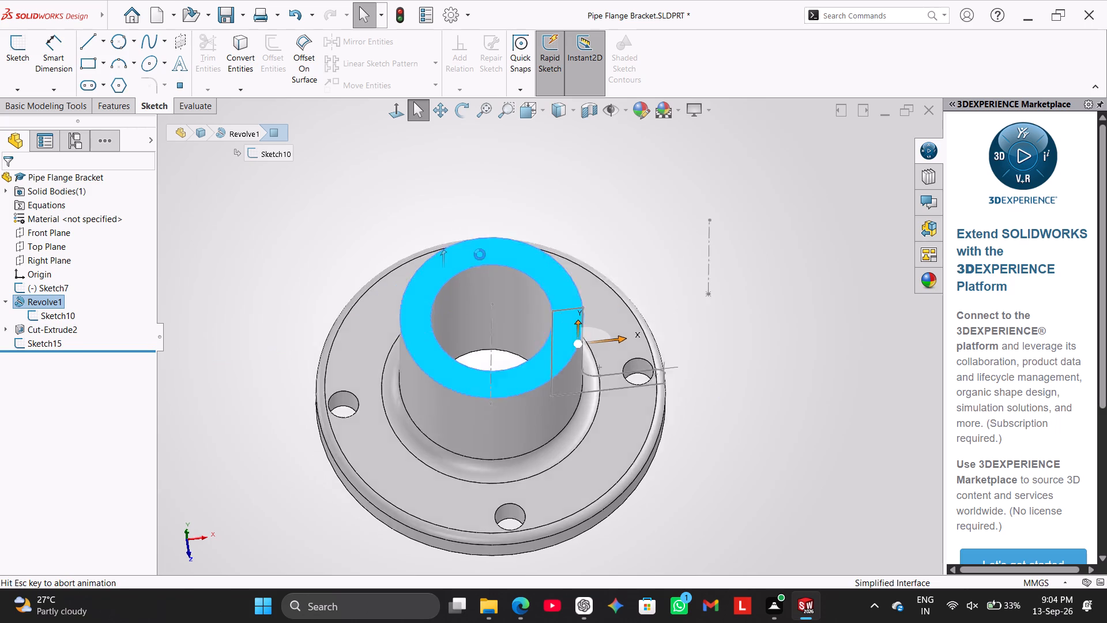
click(274, 208)
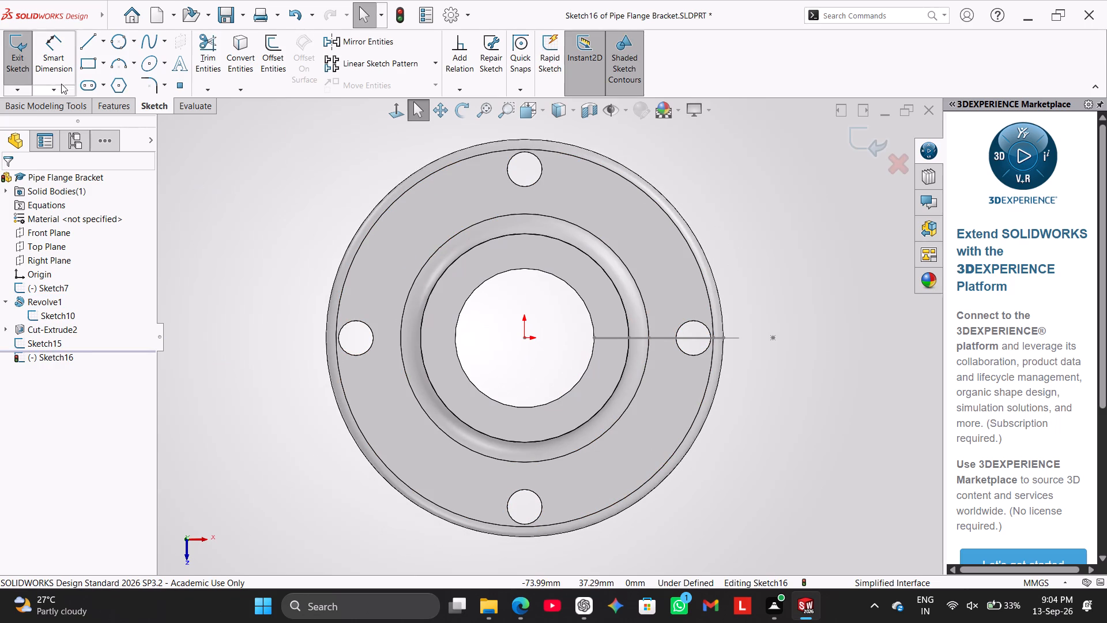
middle_click(225, 216)
right_drag(225, 216, 235, 170)
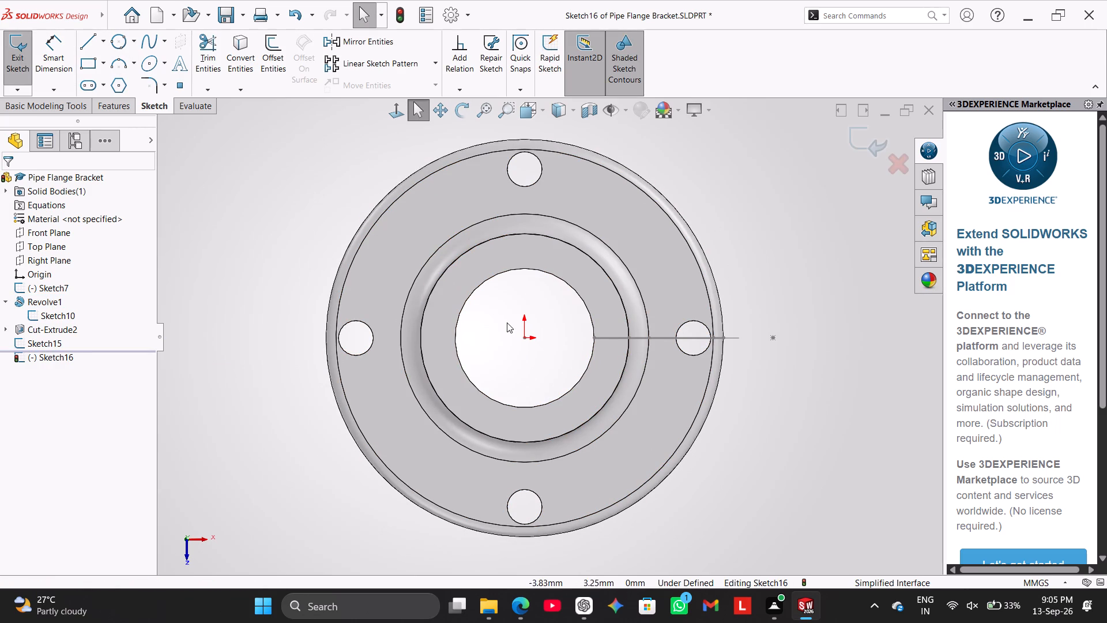
click(524, 340)
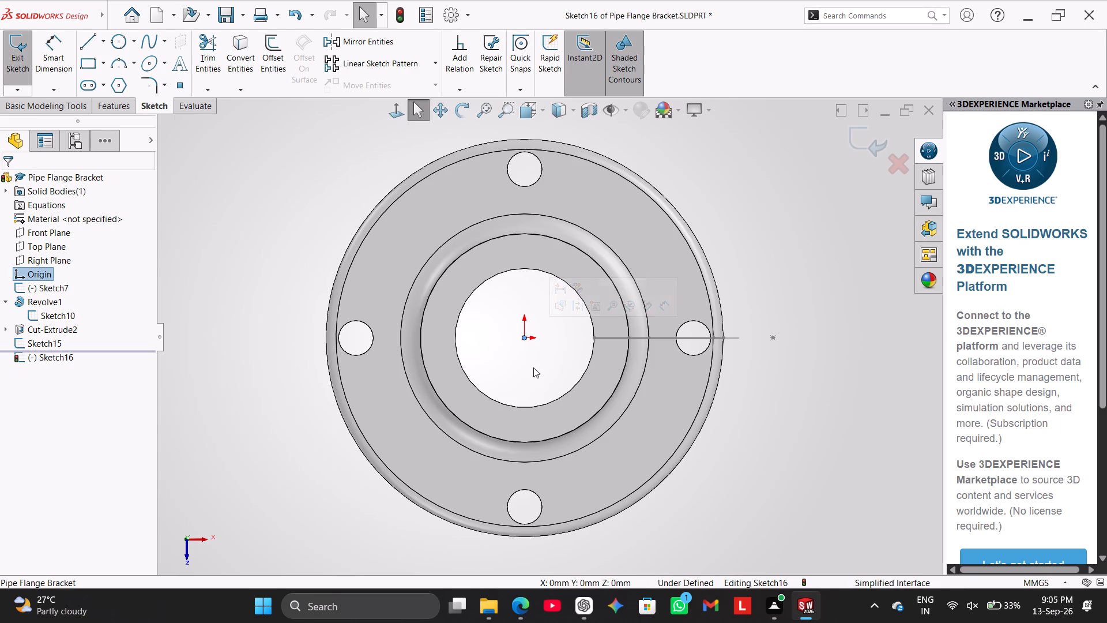
right_drag(304, 230, 310, 137)
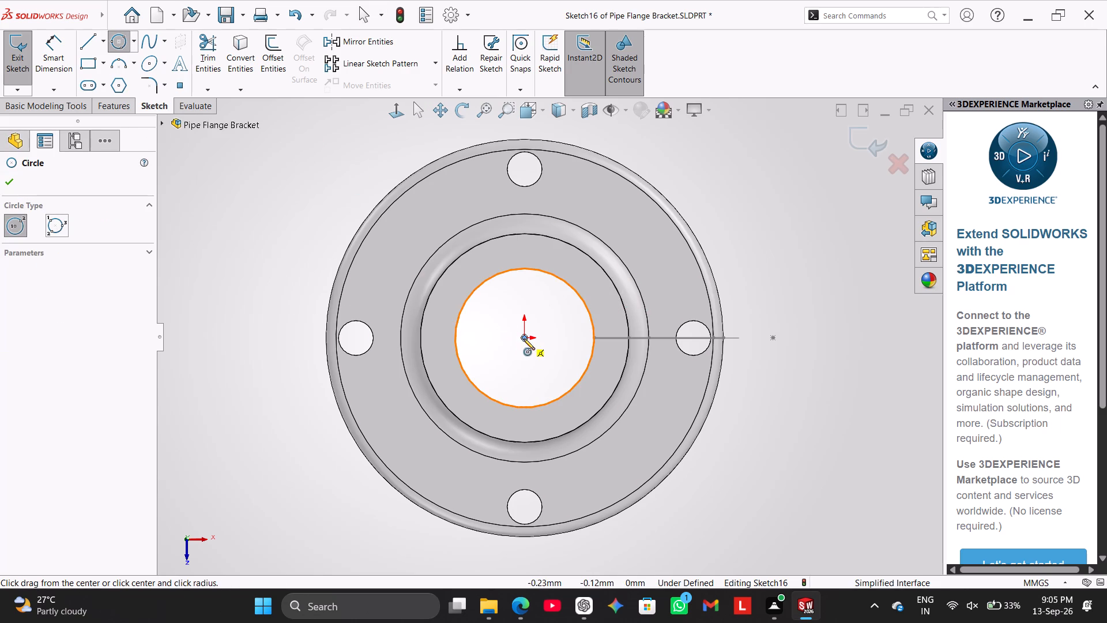
click(524, 339)
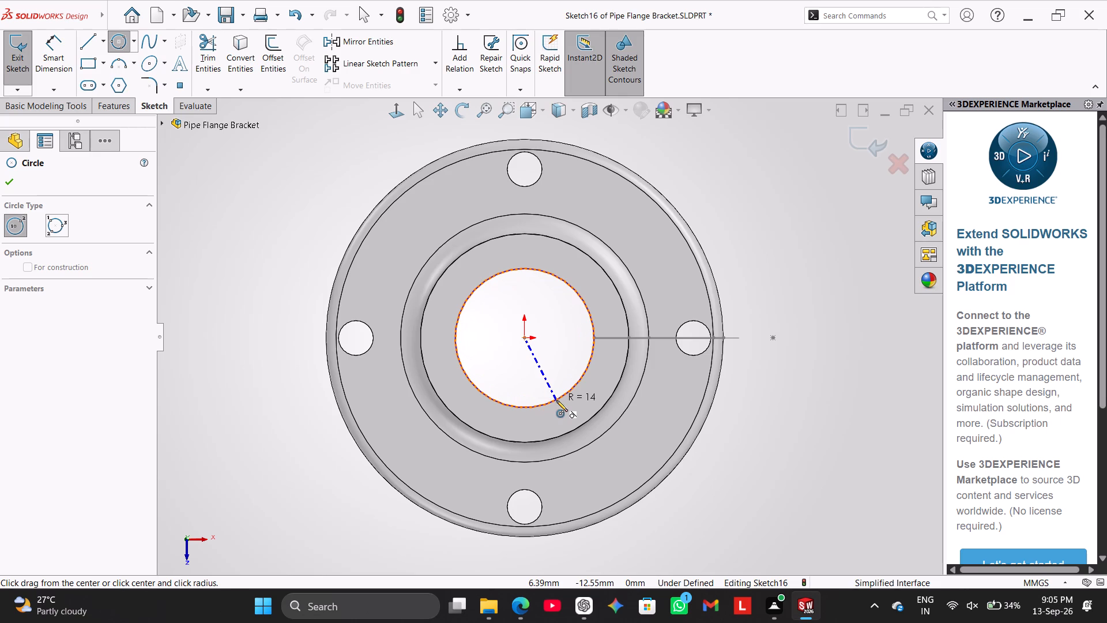
click(556, 400)
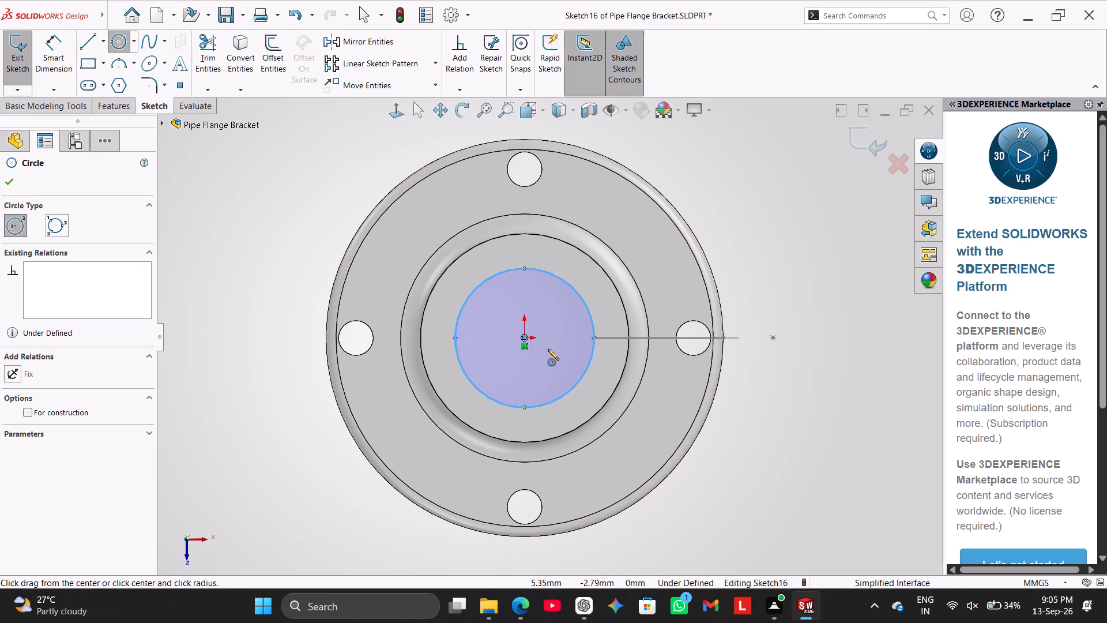
click(523, 335)
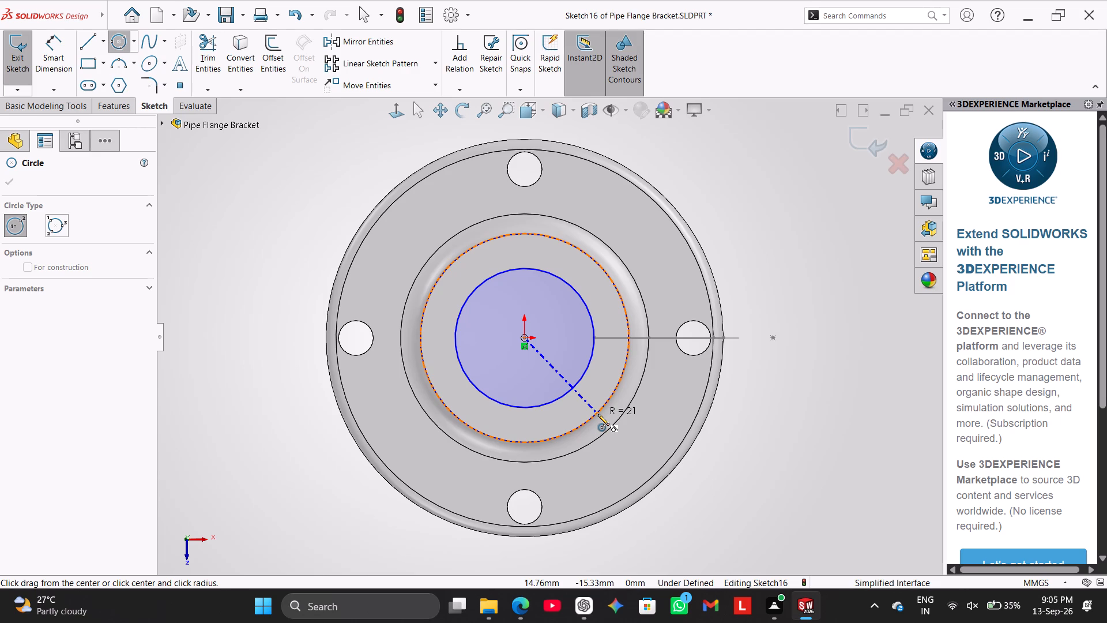
click(598, 414)
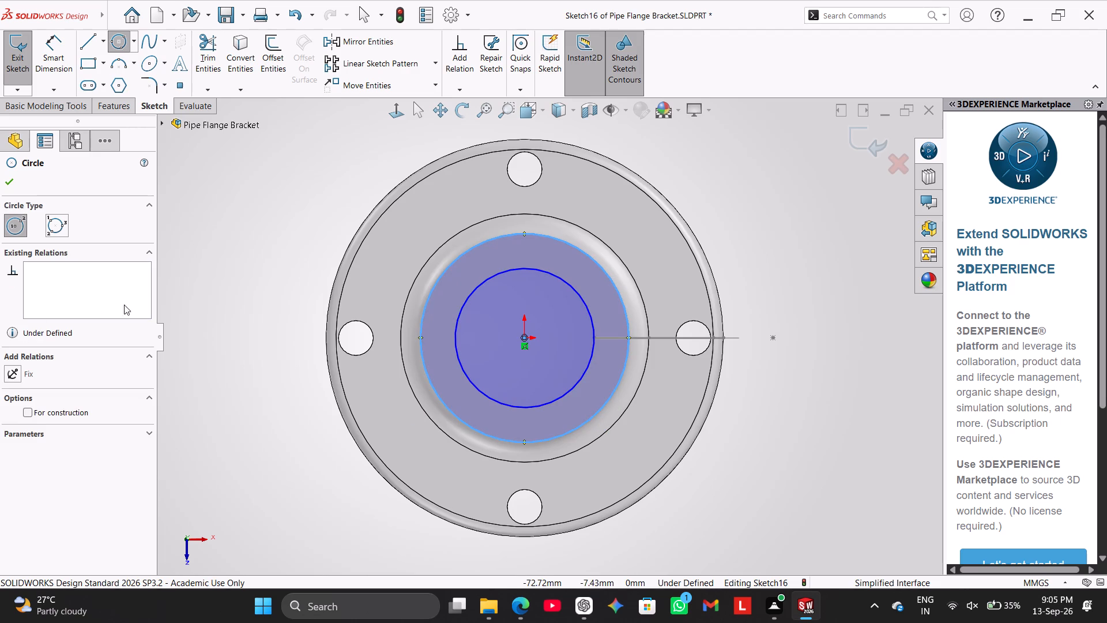
right_click(213, 294)
click(244, 303)
Dimension the inner circle's diameter at 28 mm and the outer circle's at 44 mm, and exit the sketch.
click(52, 58)
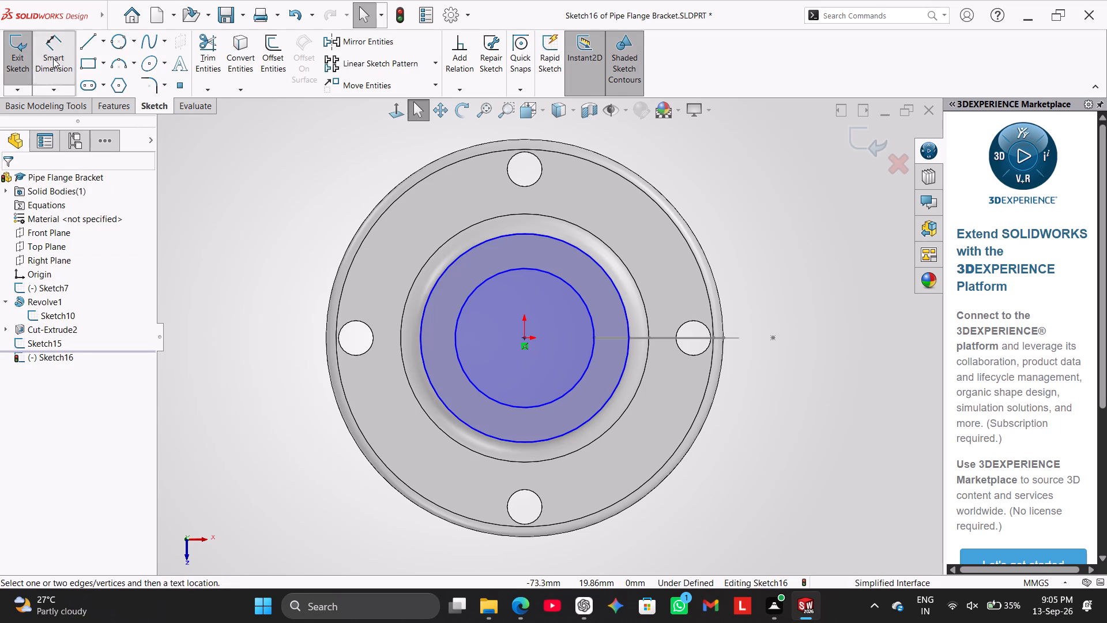
click(469, 297)
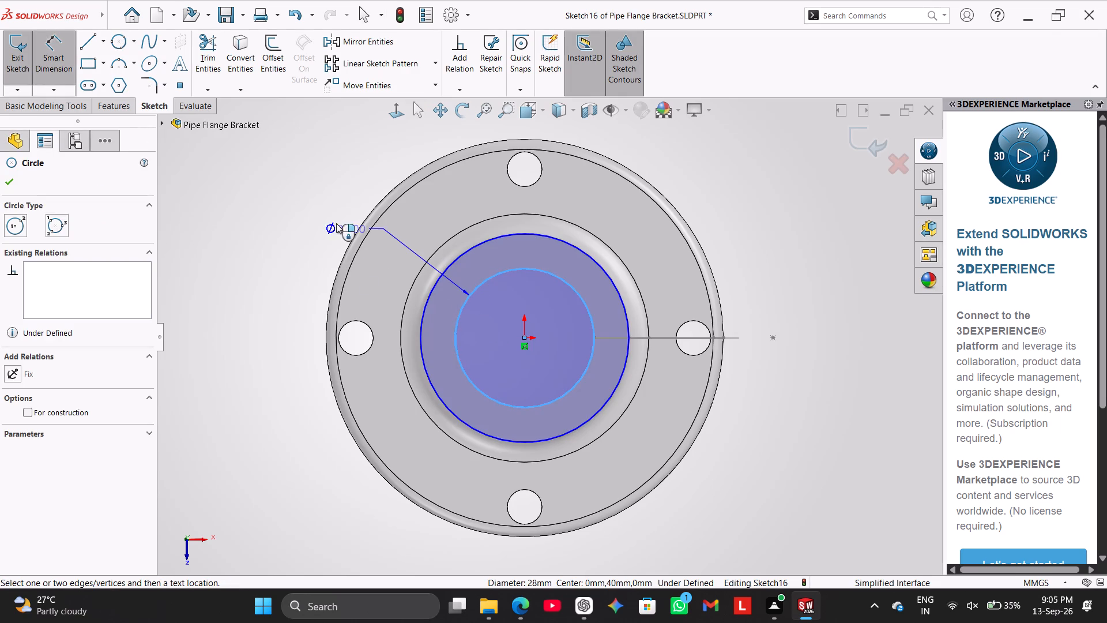
click(316, 211)
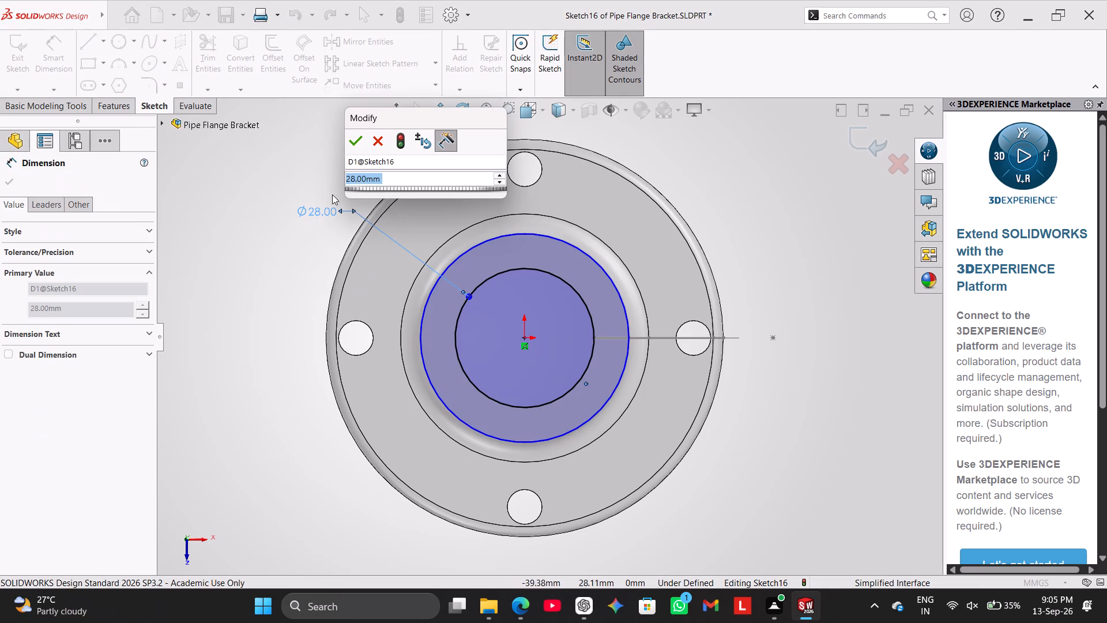
click(355, 141)
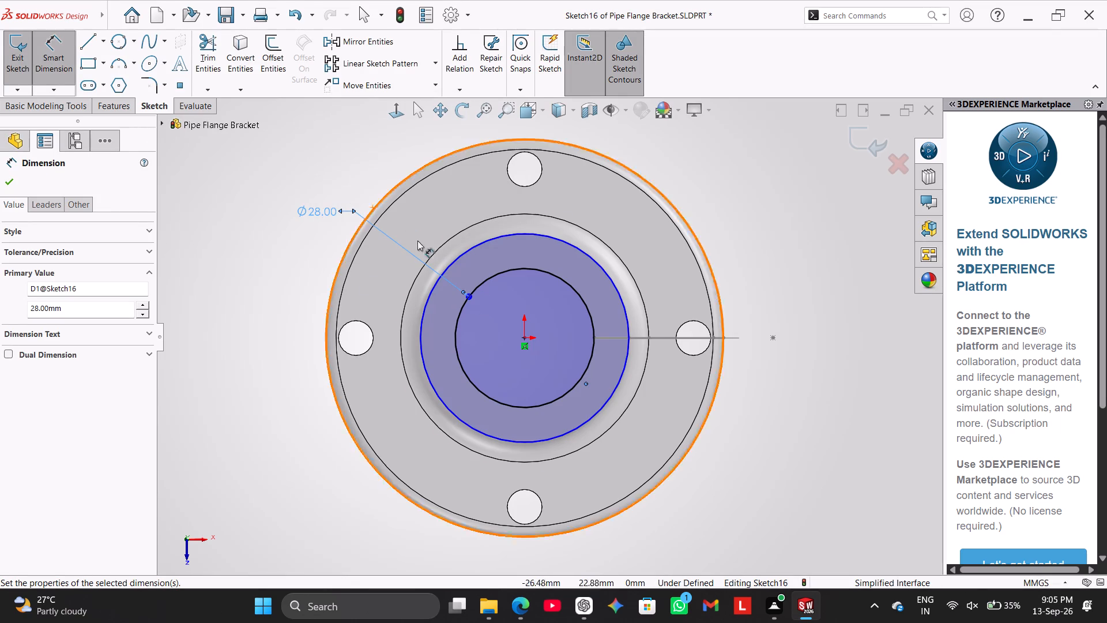
click(454, 264)
click(296, 153)
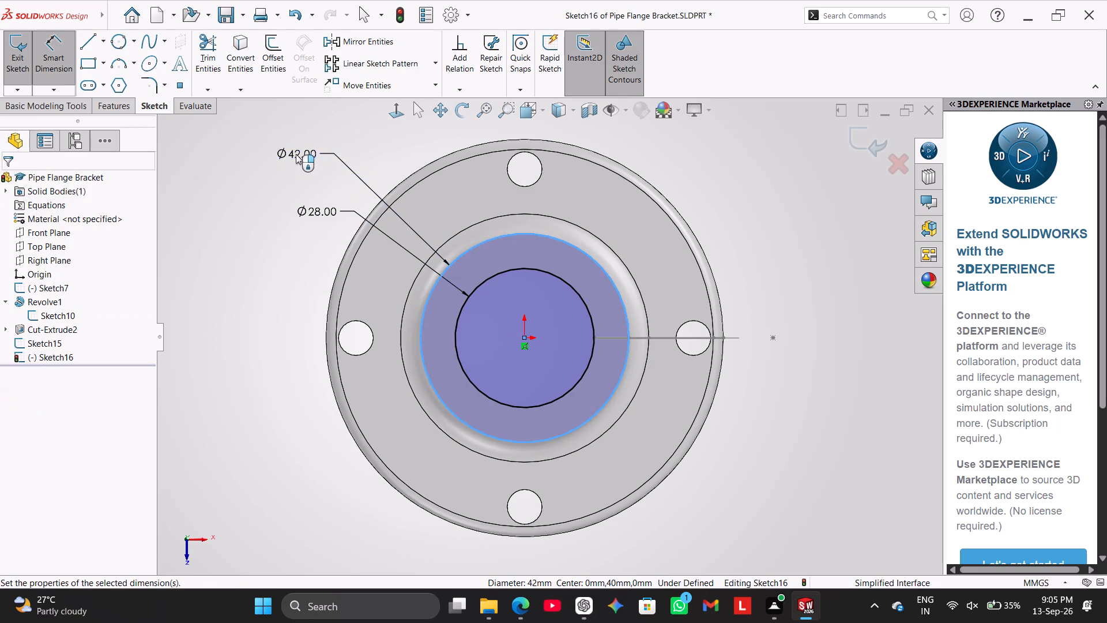
text(44)
key(Return)
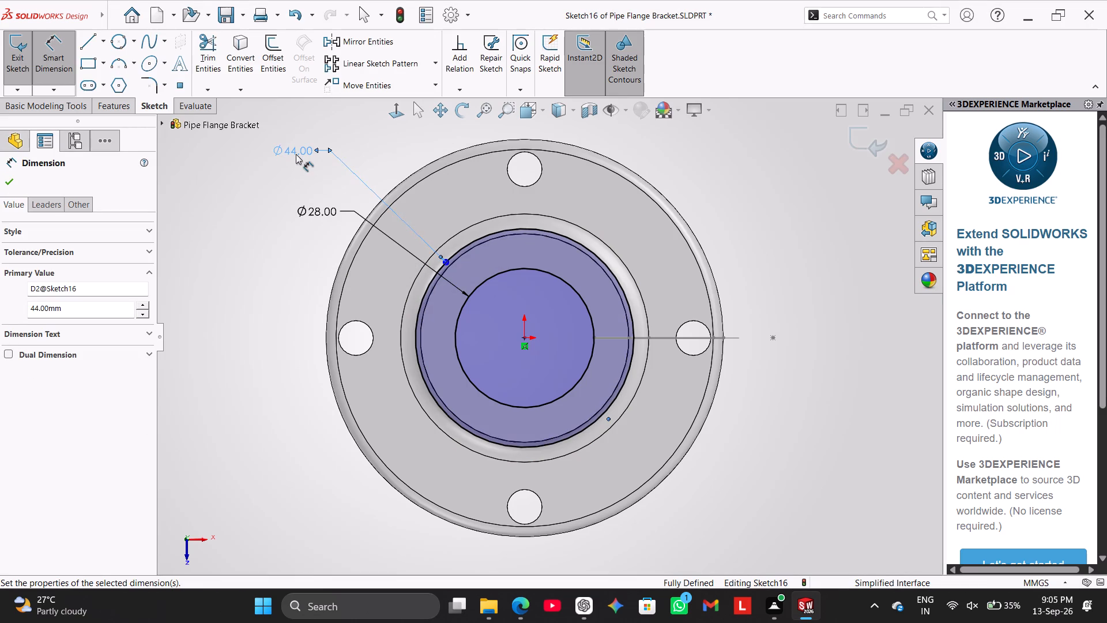
drag(268, 201, 263, 201)
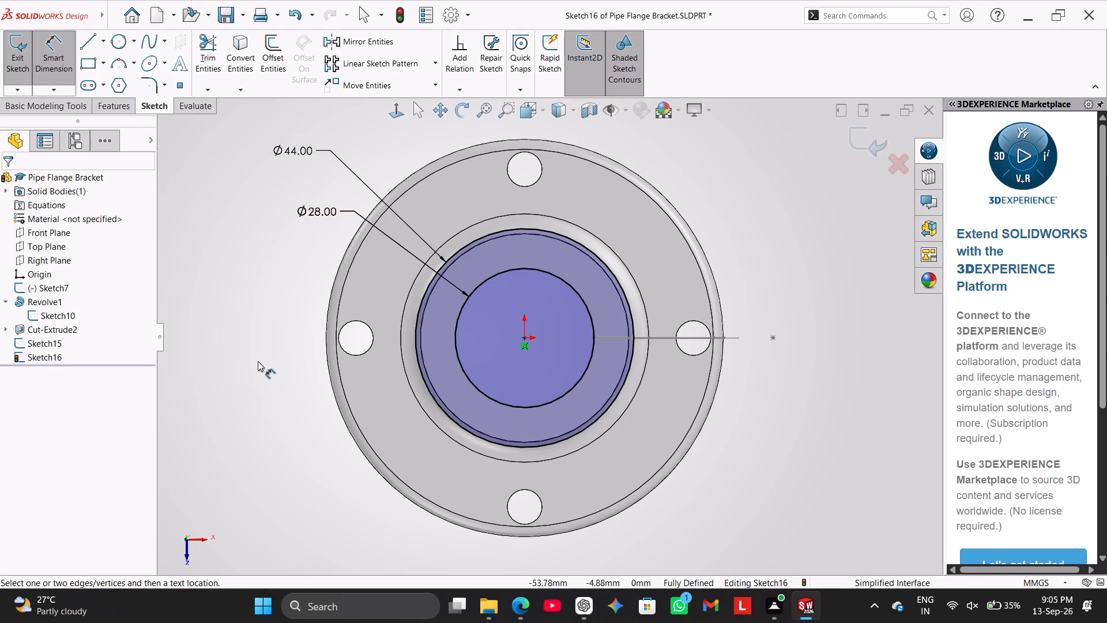
middle_drag(258, 361, 299, 168)
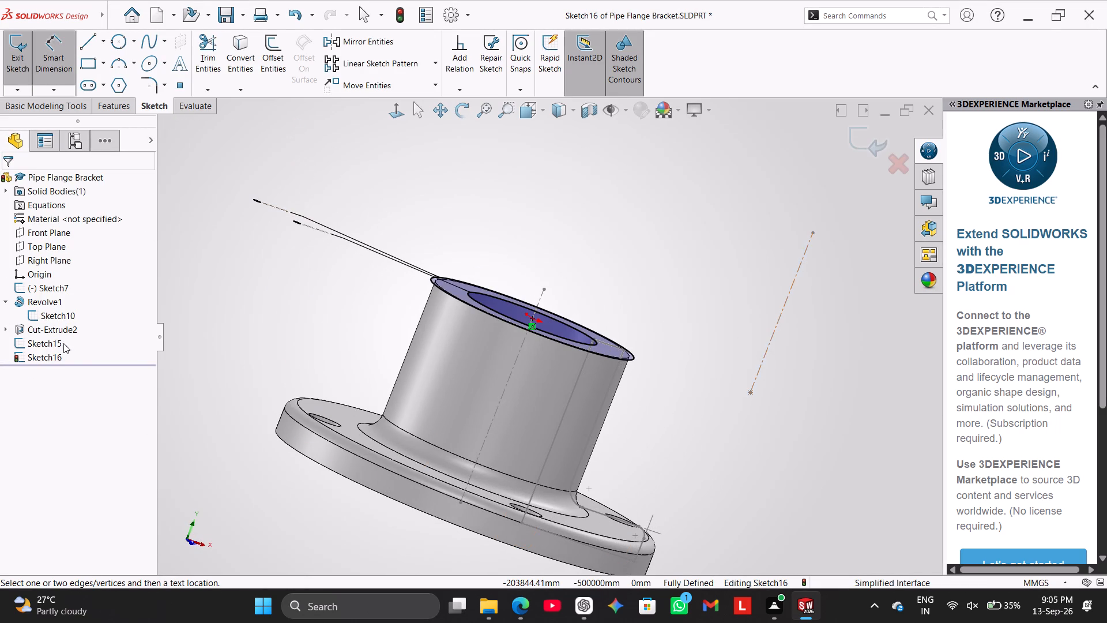
click(51, 319)
click(64, 303)
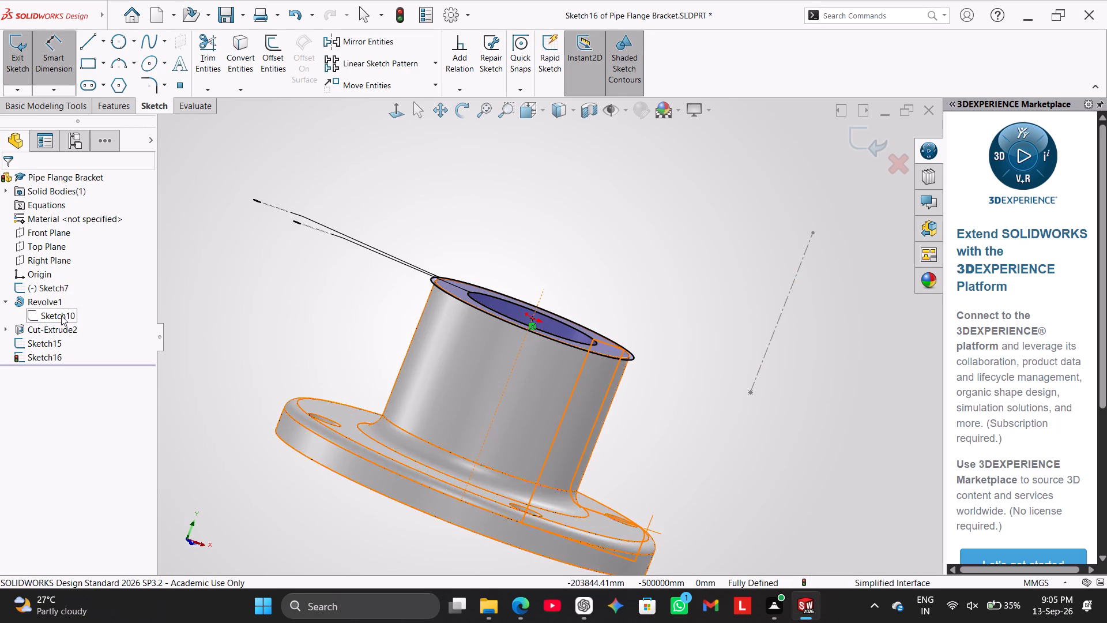
click(61, 316)
click(20, 60)
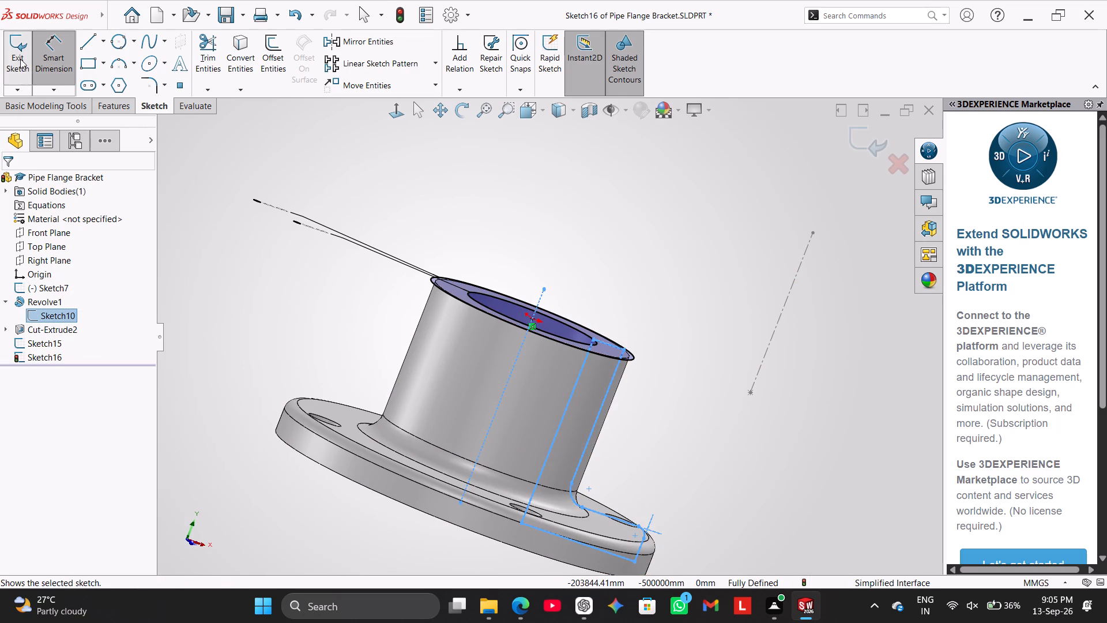
Reopen the revolve's profile sketch (Sketch10) and delete the 7 mm wall thickness dimension above the hub.
click(58, 317)
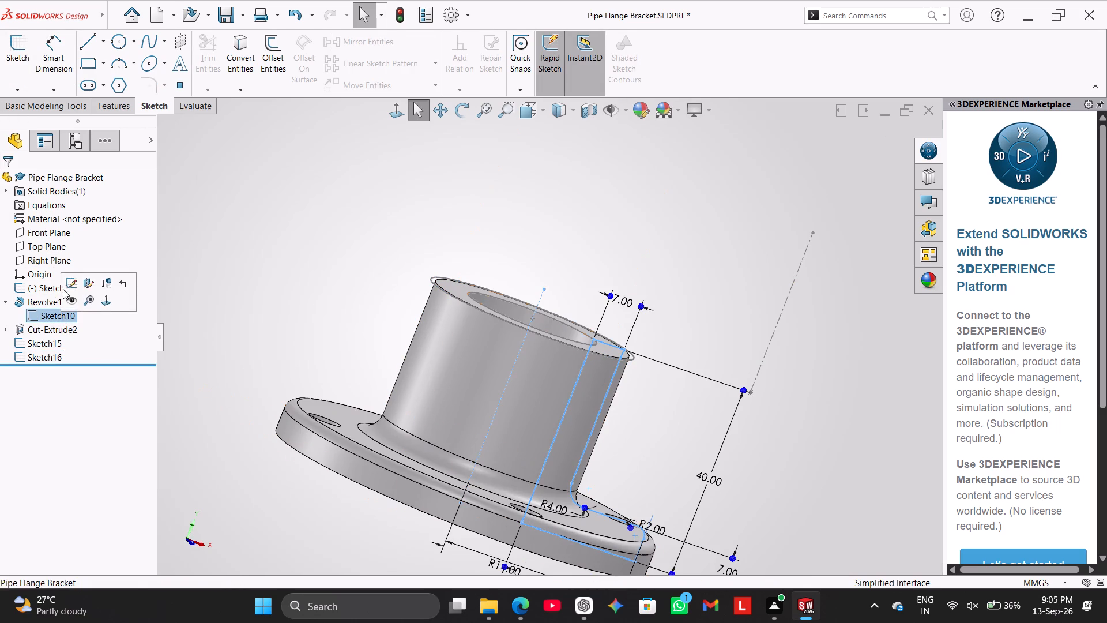
click(73, 280)
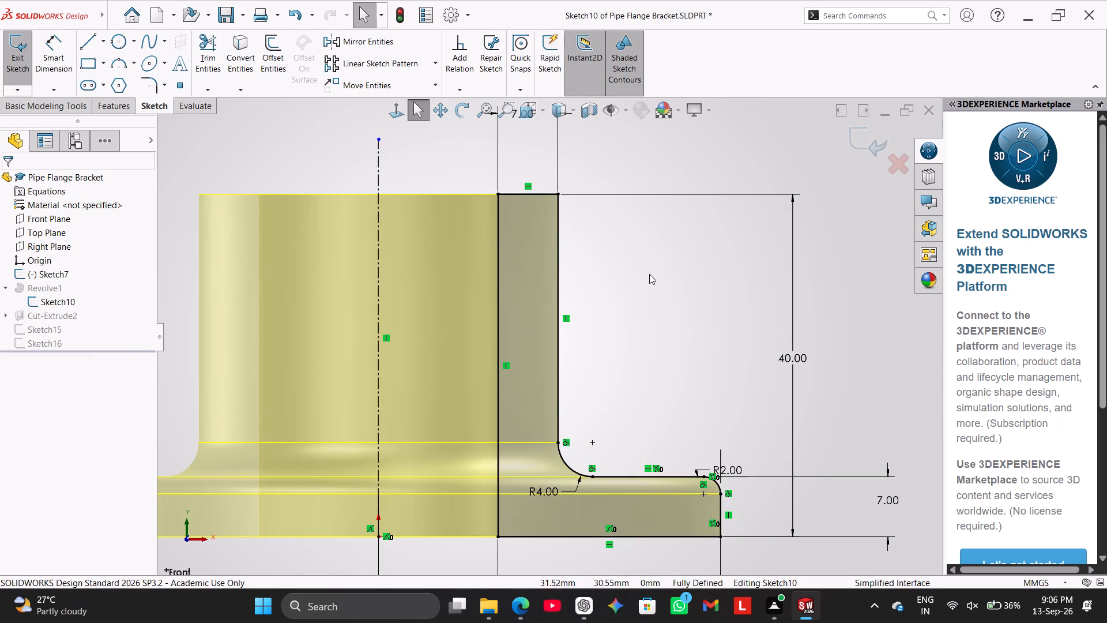
scroll(645, 269, up, 2)
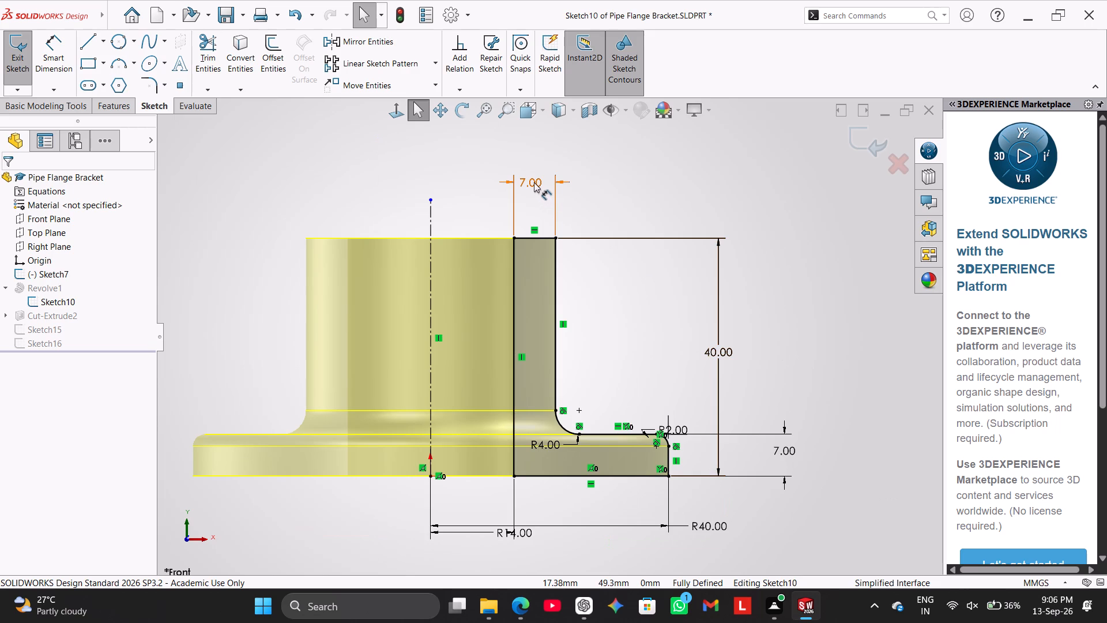
right_click(532, 182)
click(598, 329)
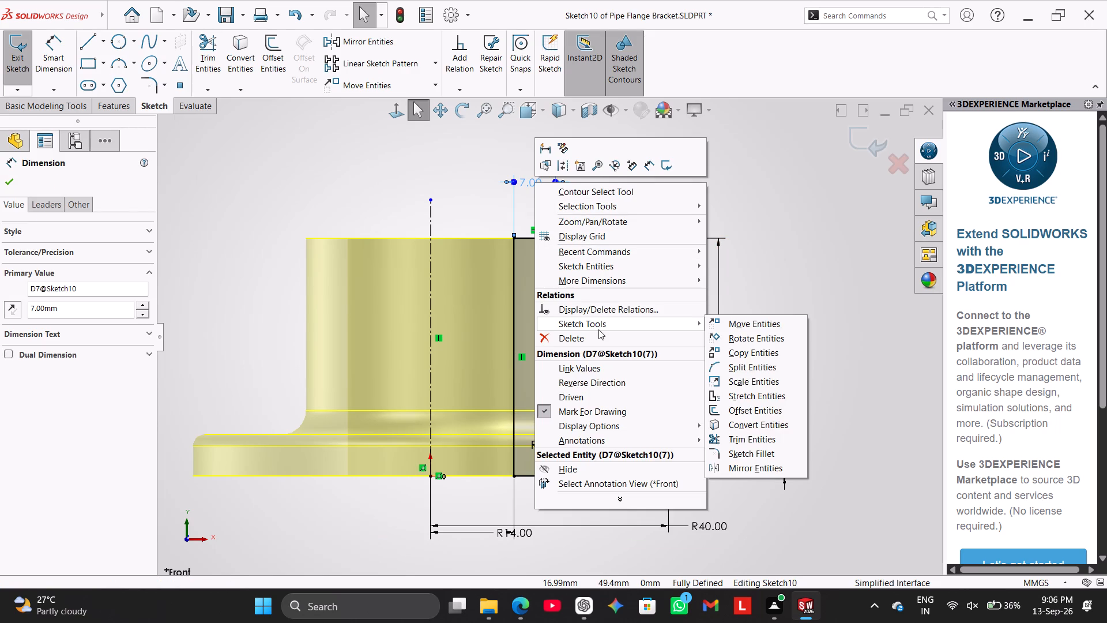
click(600, 341)
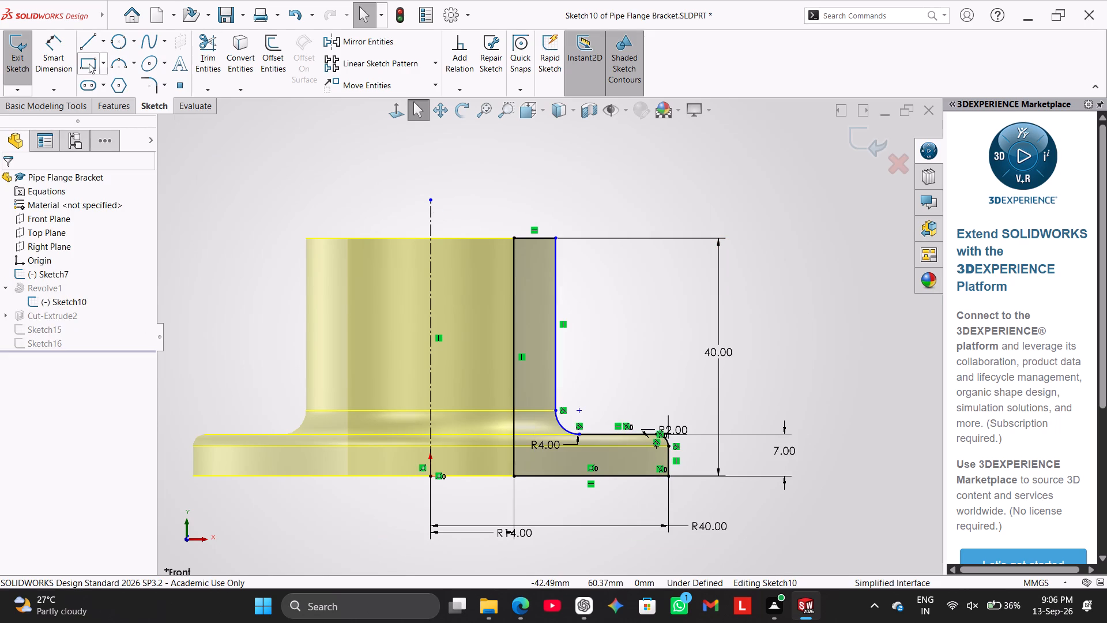
Dimension the hub's outer vertical edge from the vertical centerline and set the distance to 22 mm.
click(55, 52)
click(432, 213)
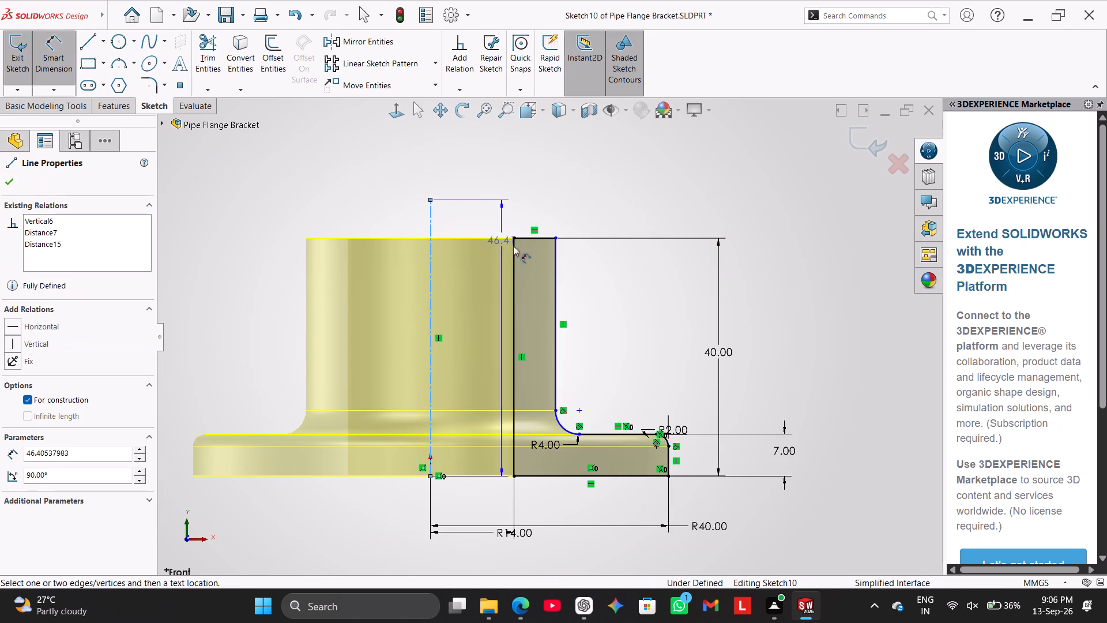
click(557, 257)
click(496, 193)
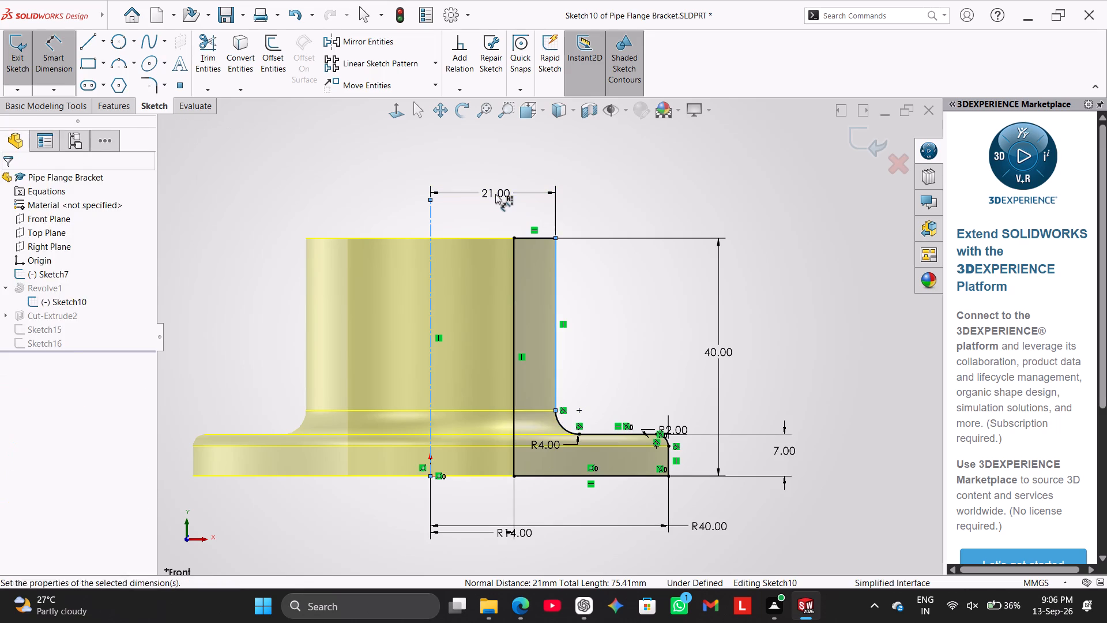
text(22)
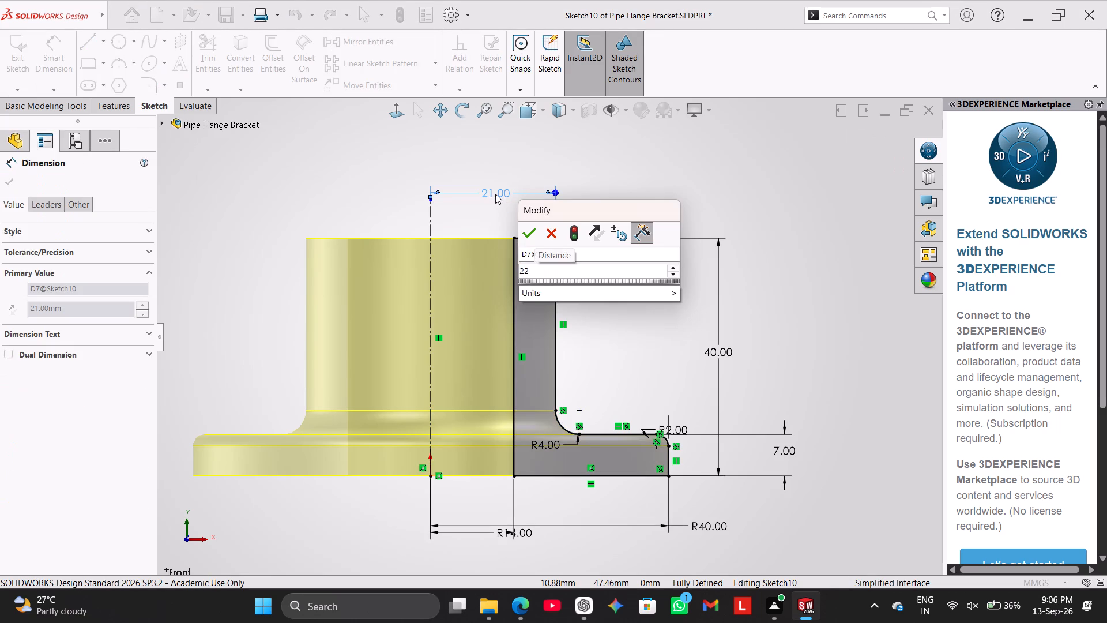
key(Return)
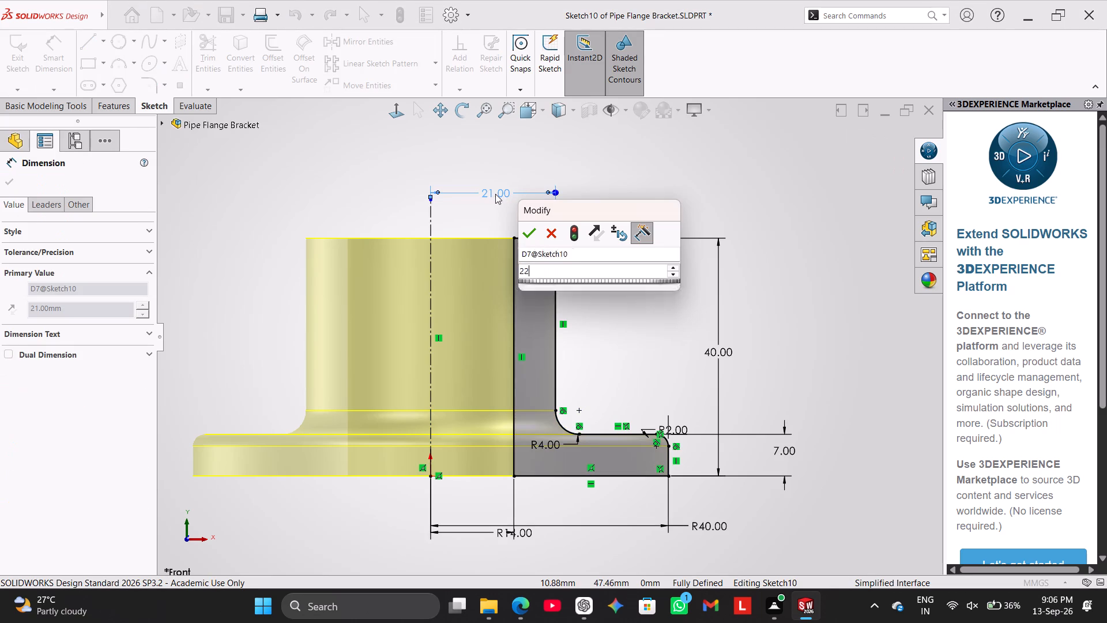
click(607, 189)
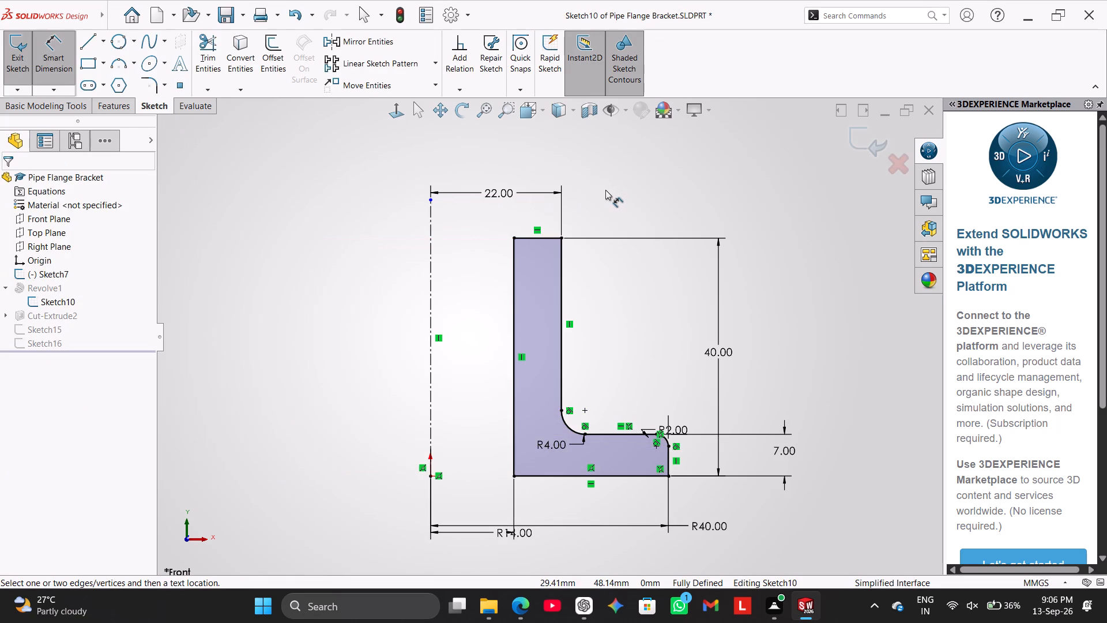
click(58, 67)
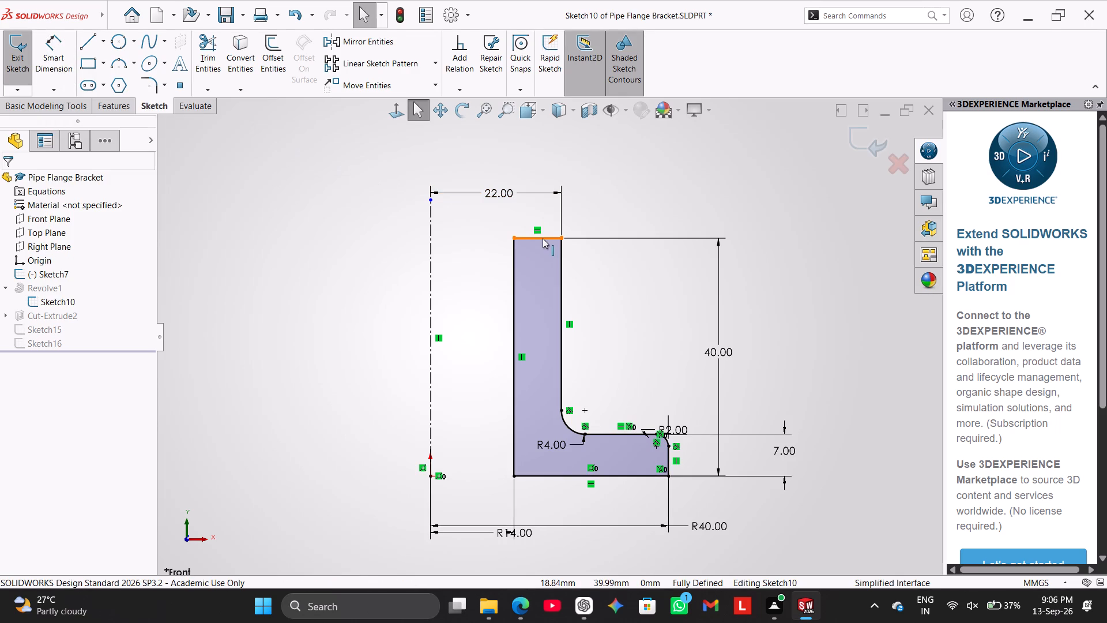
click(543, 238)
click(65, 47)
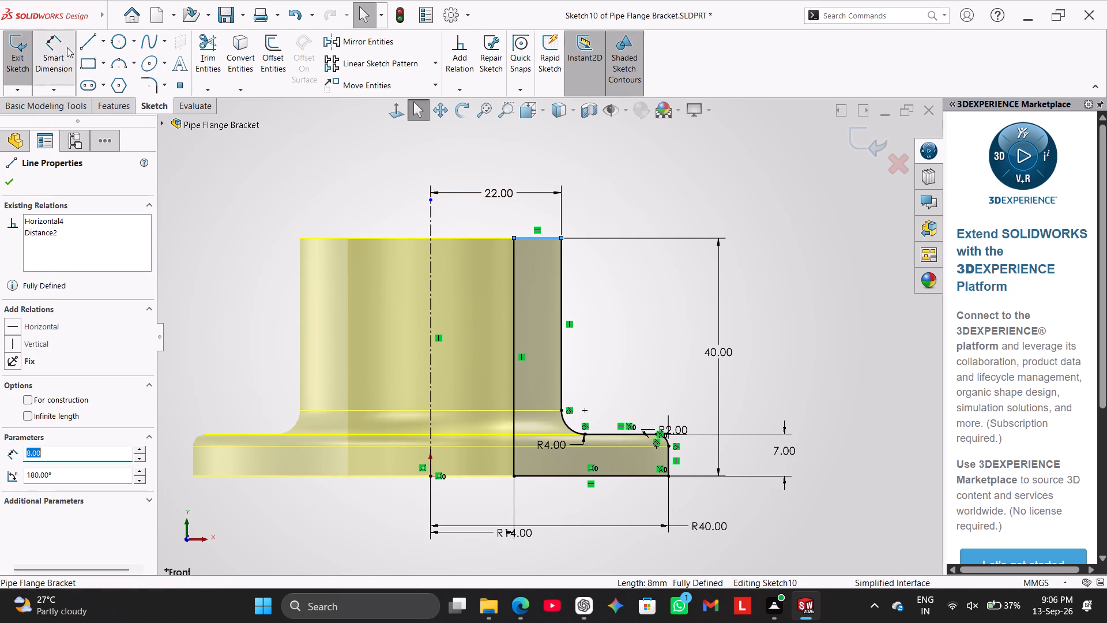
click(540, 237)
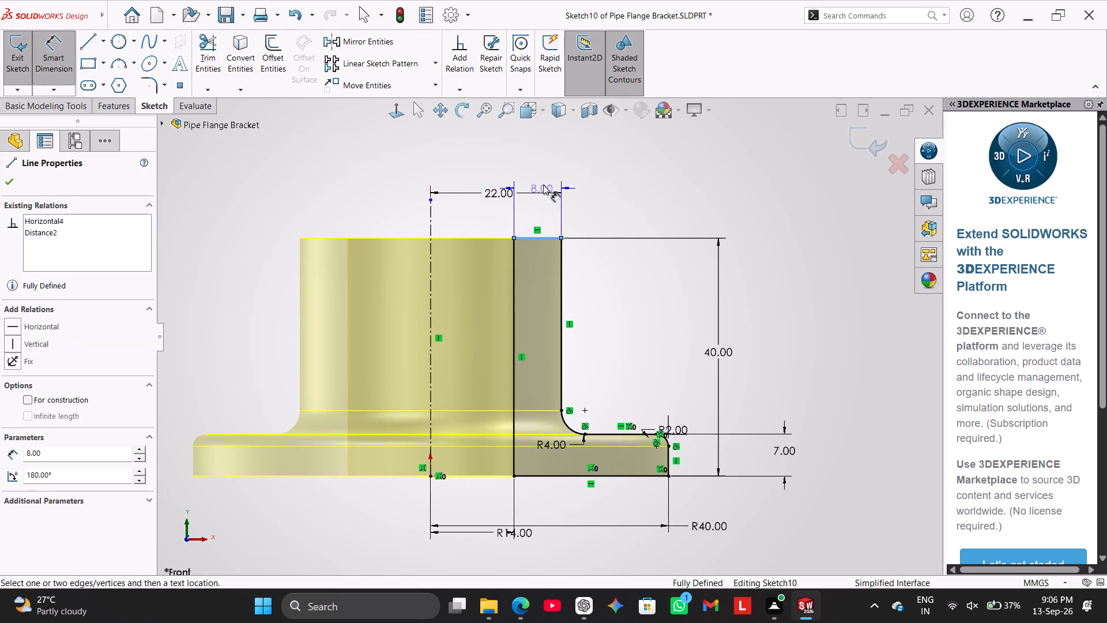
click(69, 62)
Exit the revolve's profile sketch and rebuild the part with the widened hub.
scroll(294, 223, up, 1)
click(21, 57)
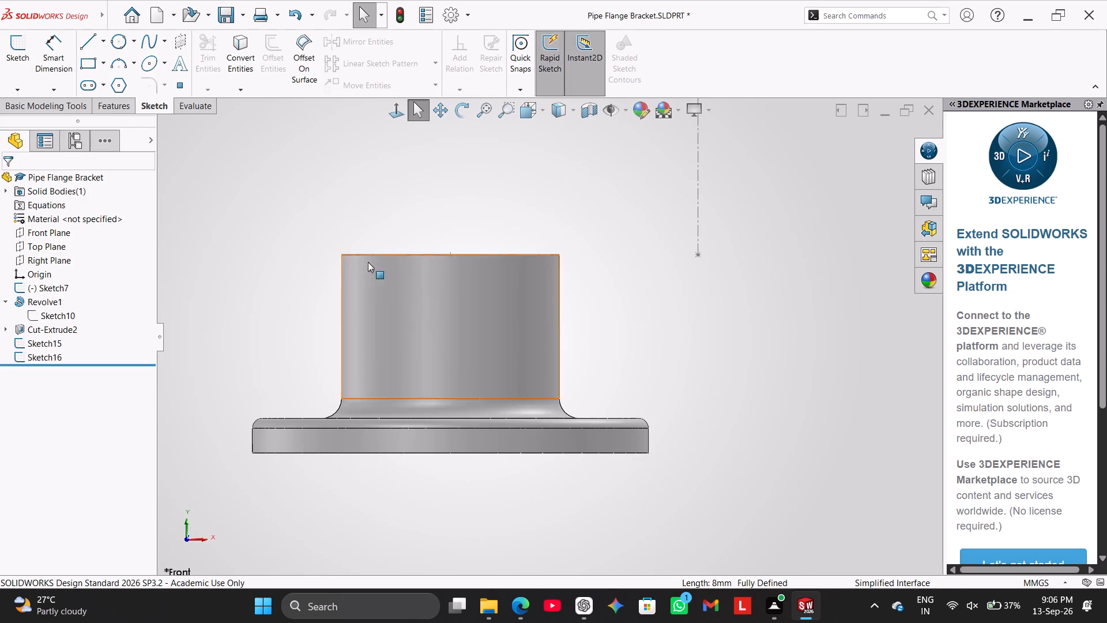
middle_drag(469, 163, 465, 254)
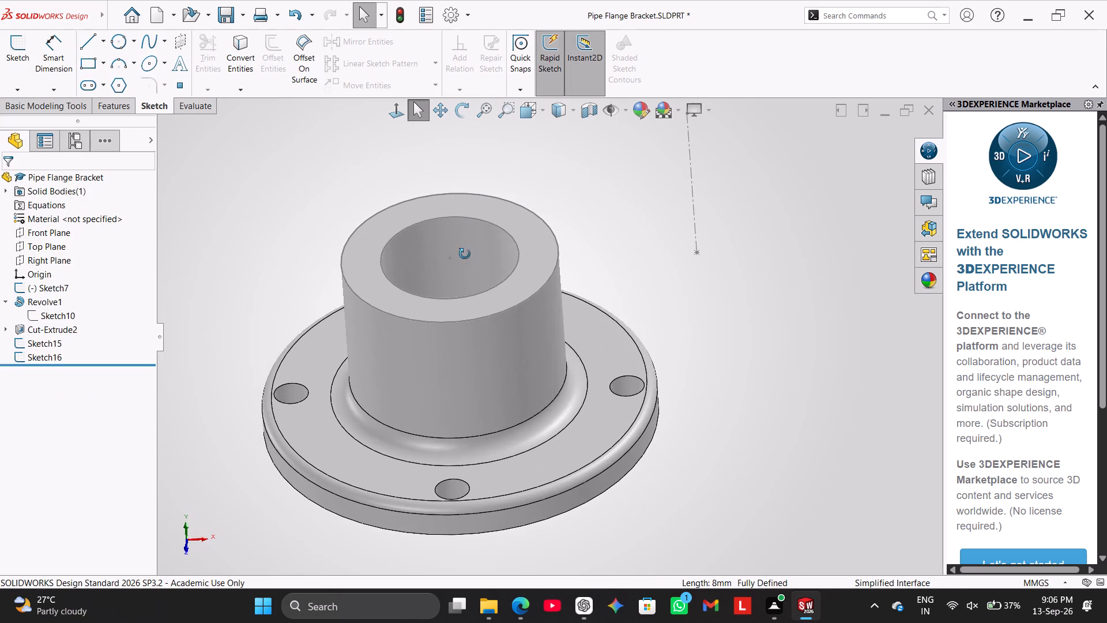
middle_drag(465, 254, 464, 254)
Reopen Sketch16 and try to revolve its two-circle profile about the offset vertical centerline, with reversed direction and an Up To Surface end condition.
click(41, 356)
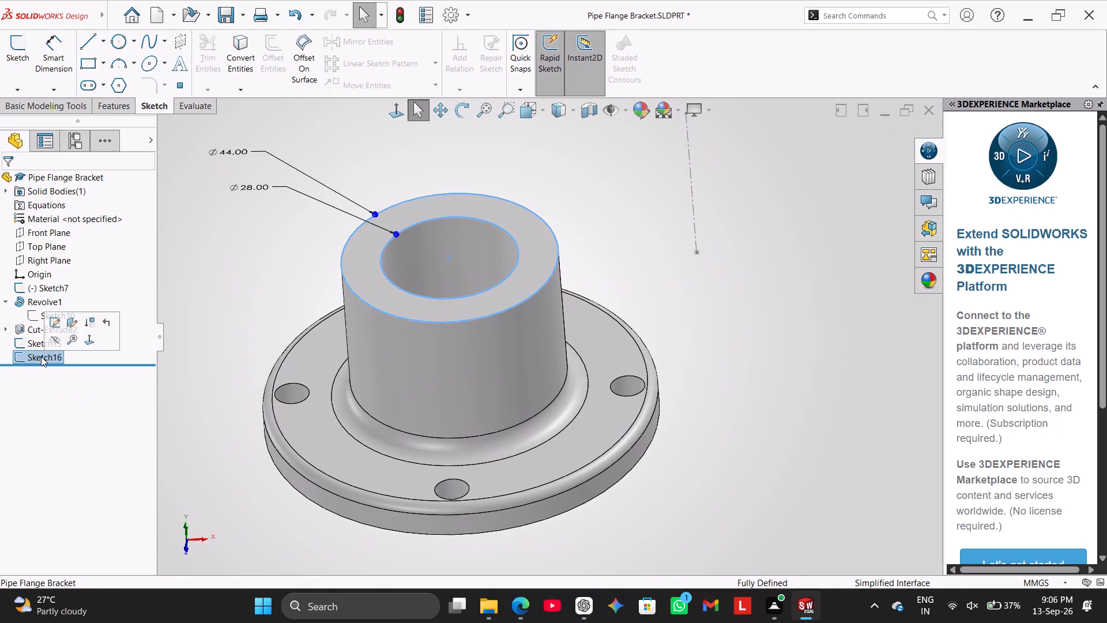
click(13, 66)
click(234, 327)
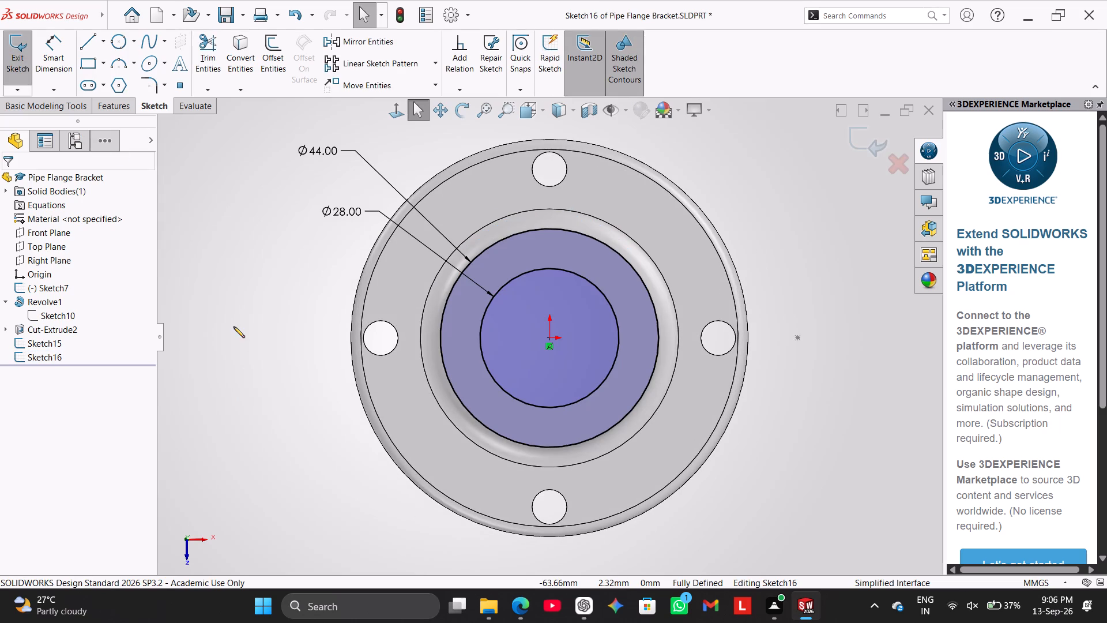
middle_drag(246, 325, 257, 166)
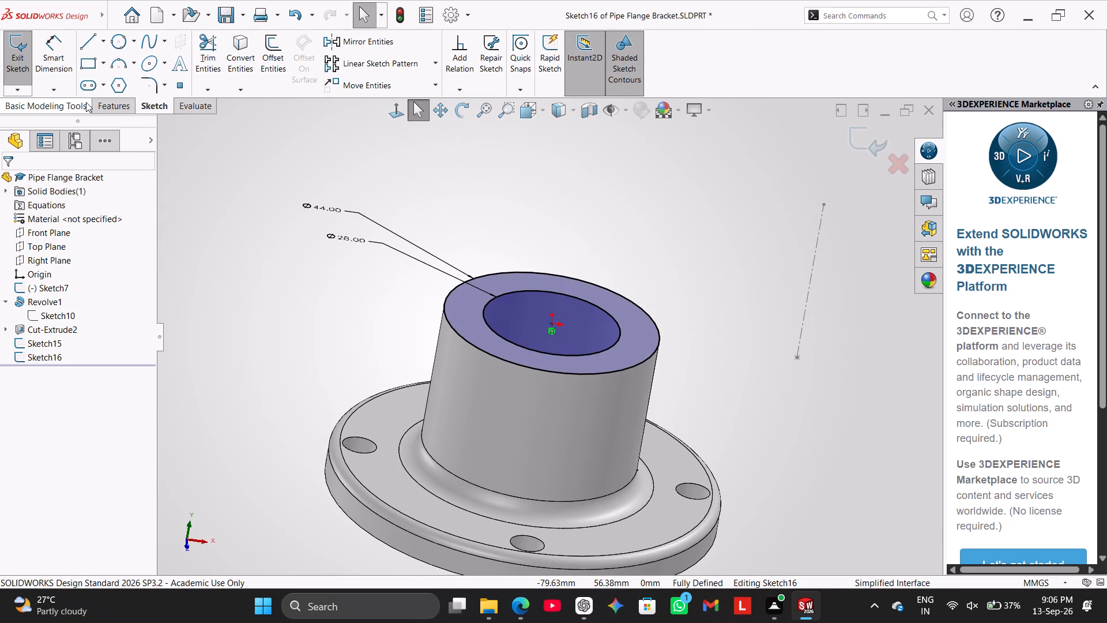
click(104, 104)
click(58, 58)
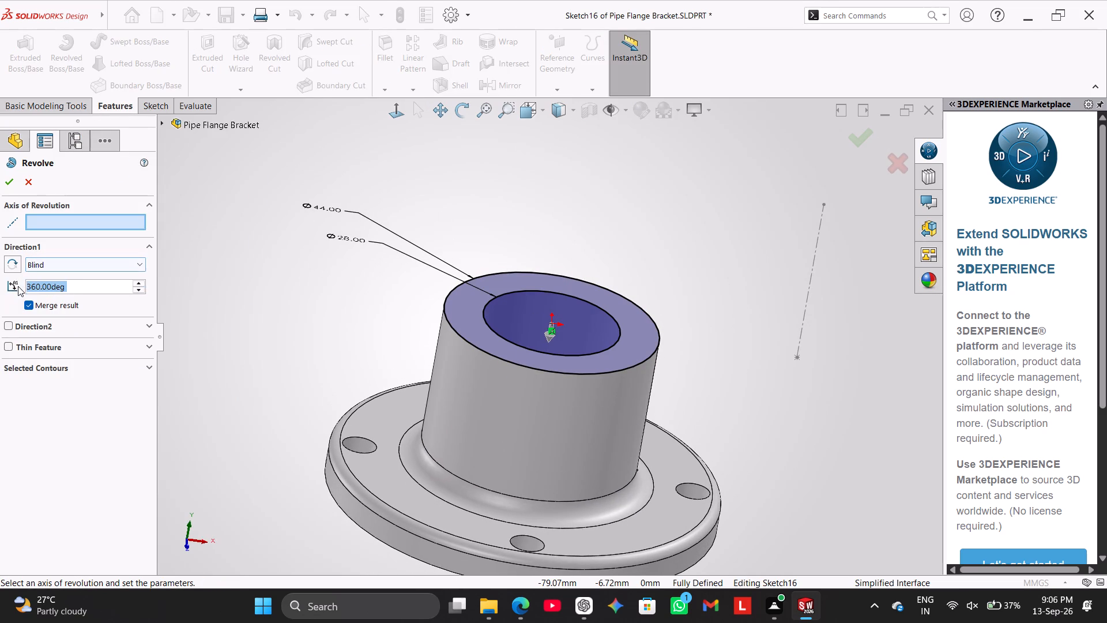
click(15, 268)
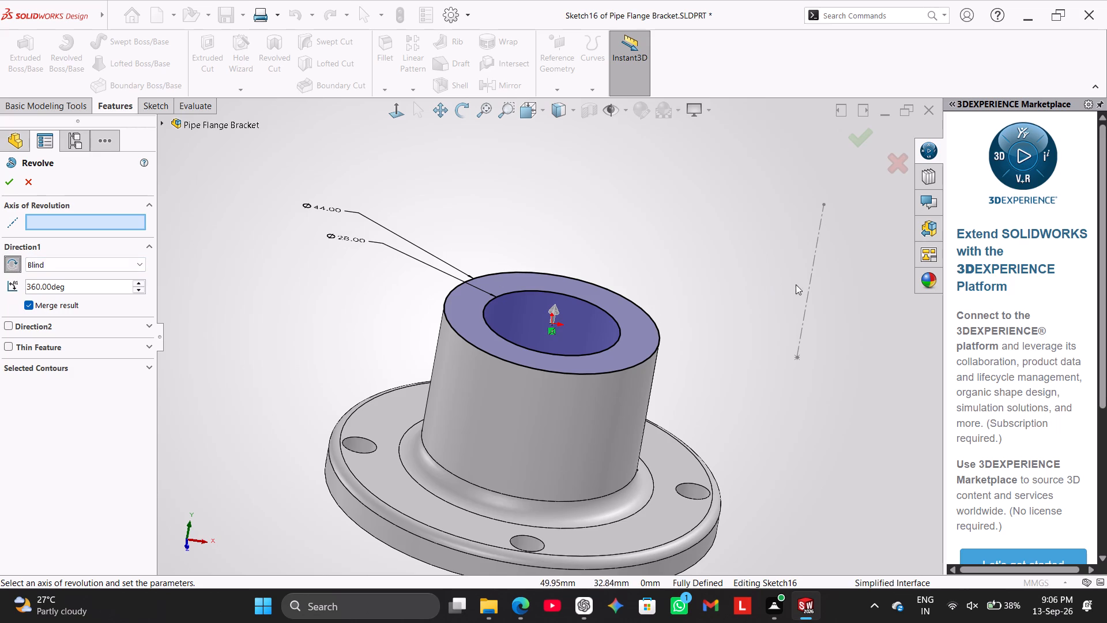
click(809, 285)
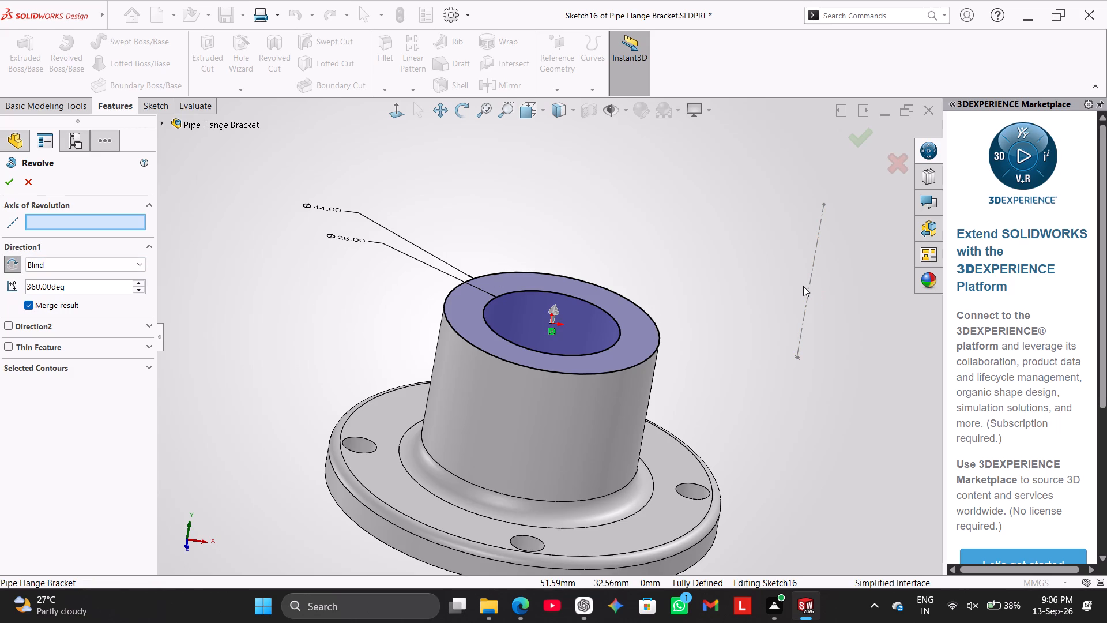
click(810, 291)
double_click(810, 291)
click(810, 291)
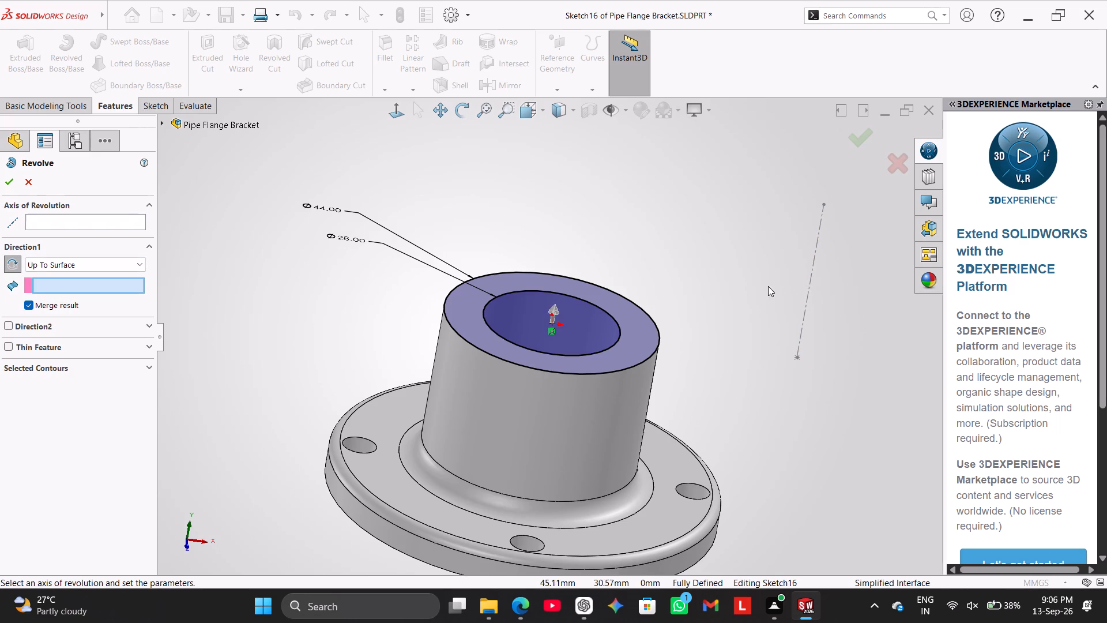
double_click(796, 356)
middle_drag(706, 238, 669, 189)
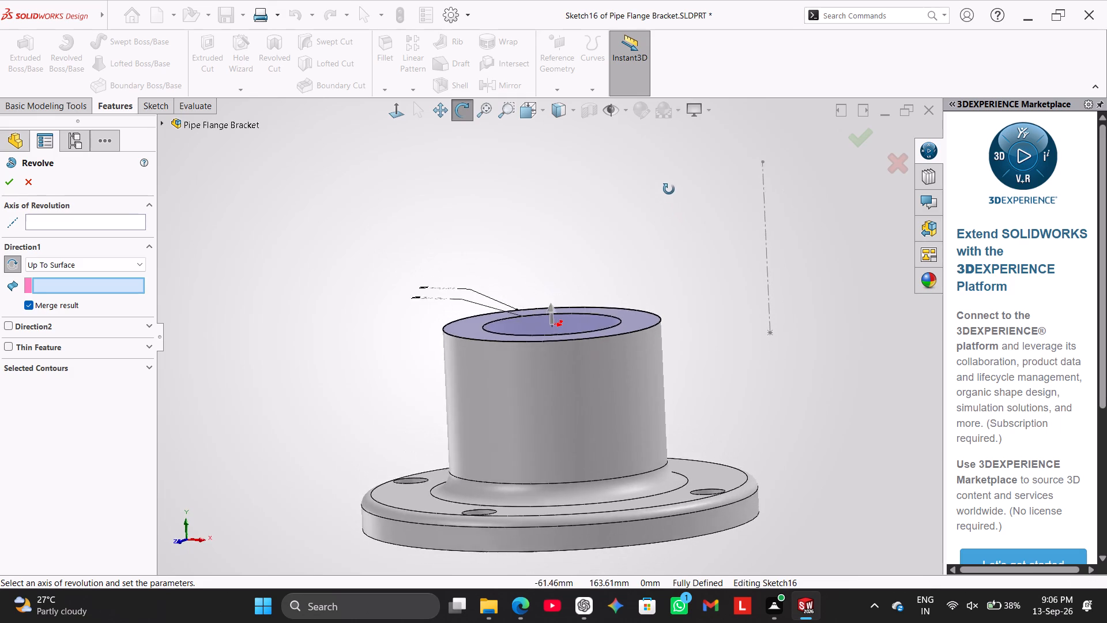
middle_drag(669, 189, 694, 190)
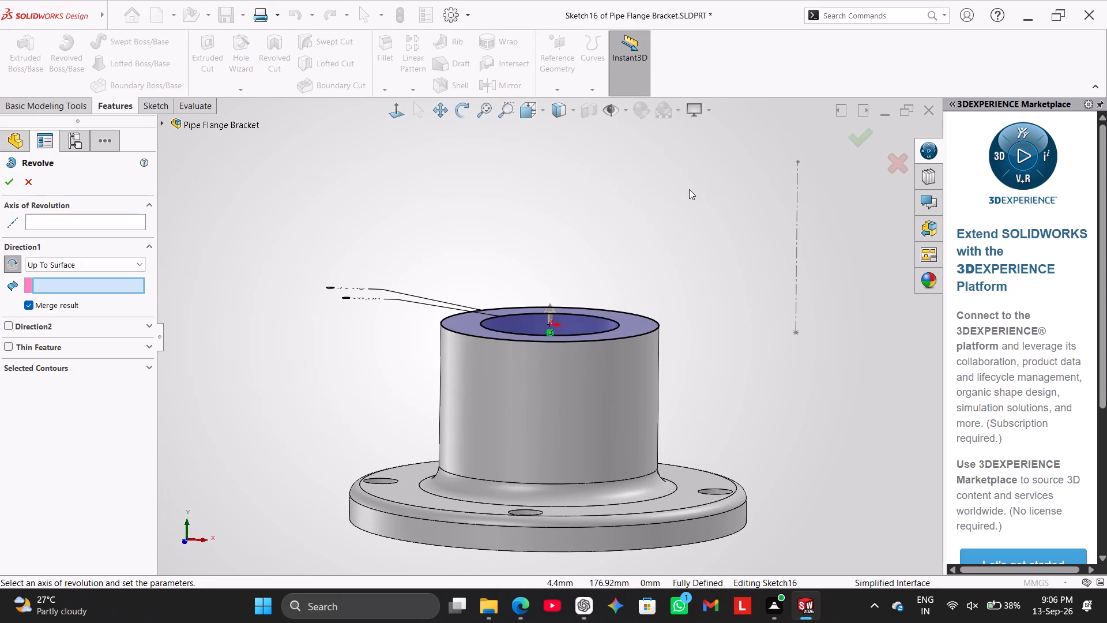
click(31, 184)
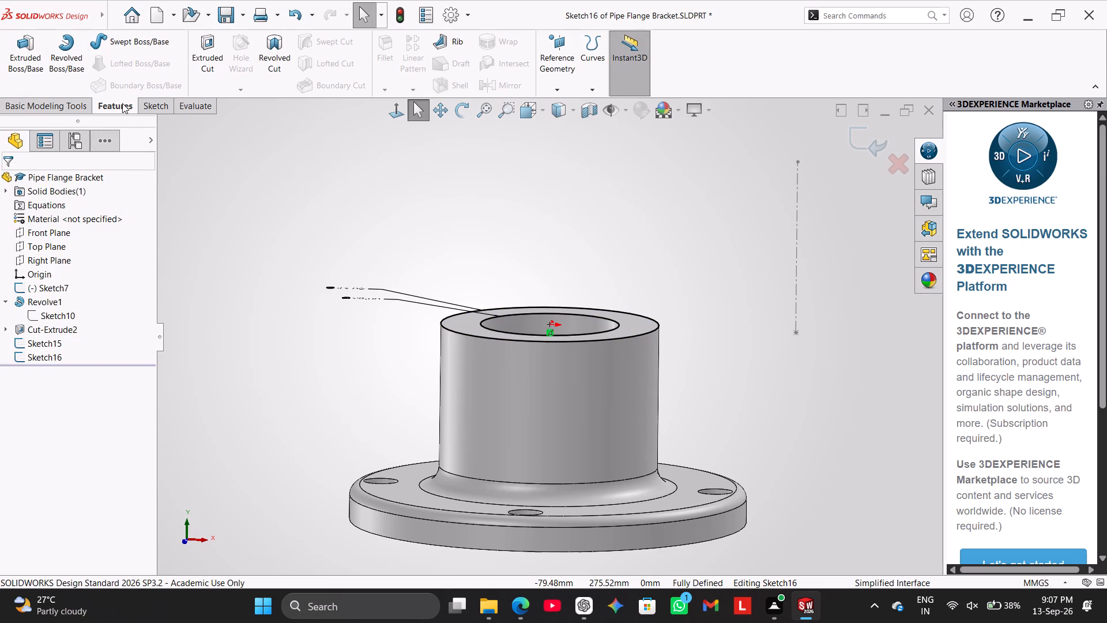
Open the offset centerline's sketch (Sketch15) and draw a circle of about 50 mm radius centred on the centerline's lower endpoint.
click(161, 107)
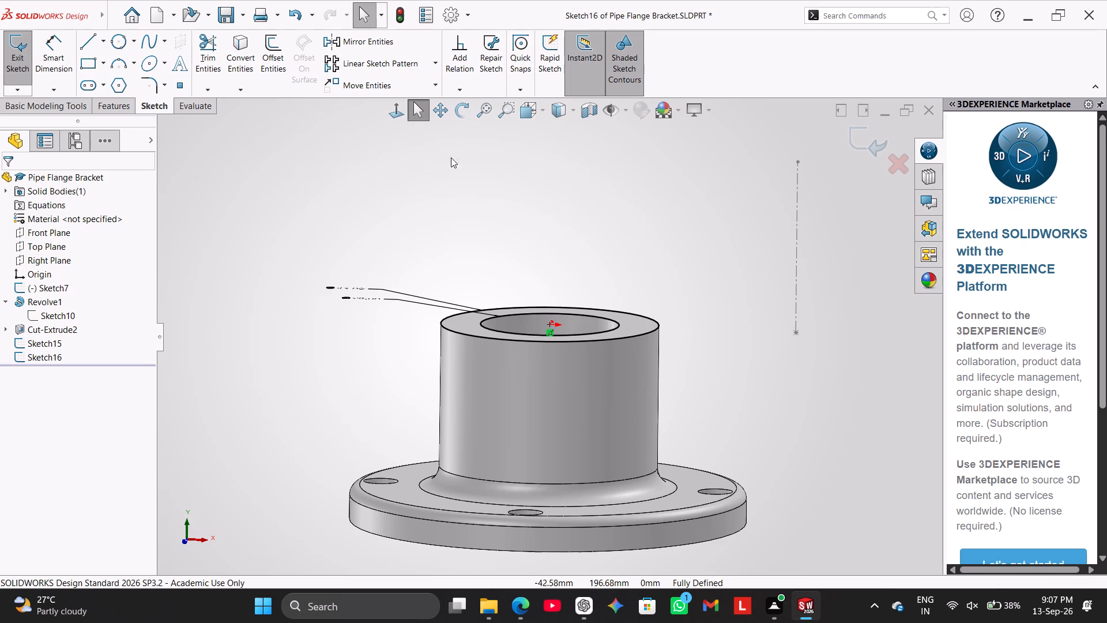
double_click(795, 213)
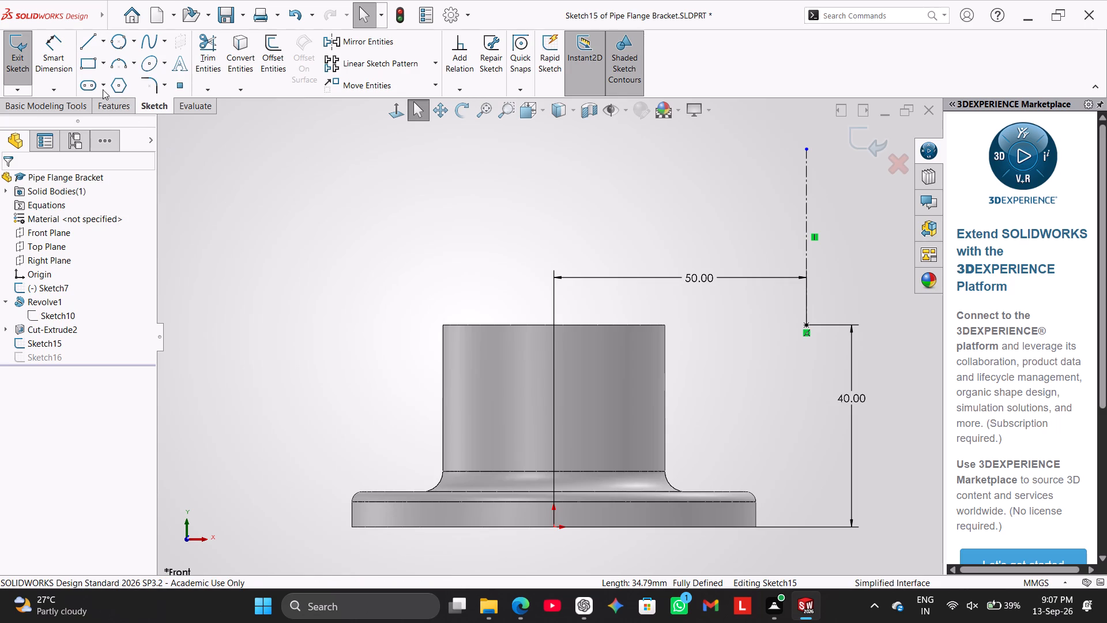
click(121, 65)
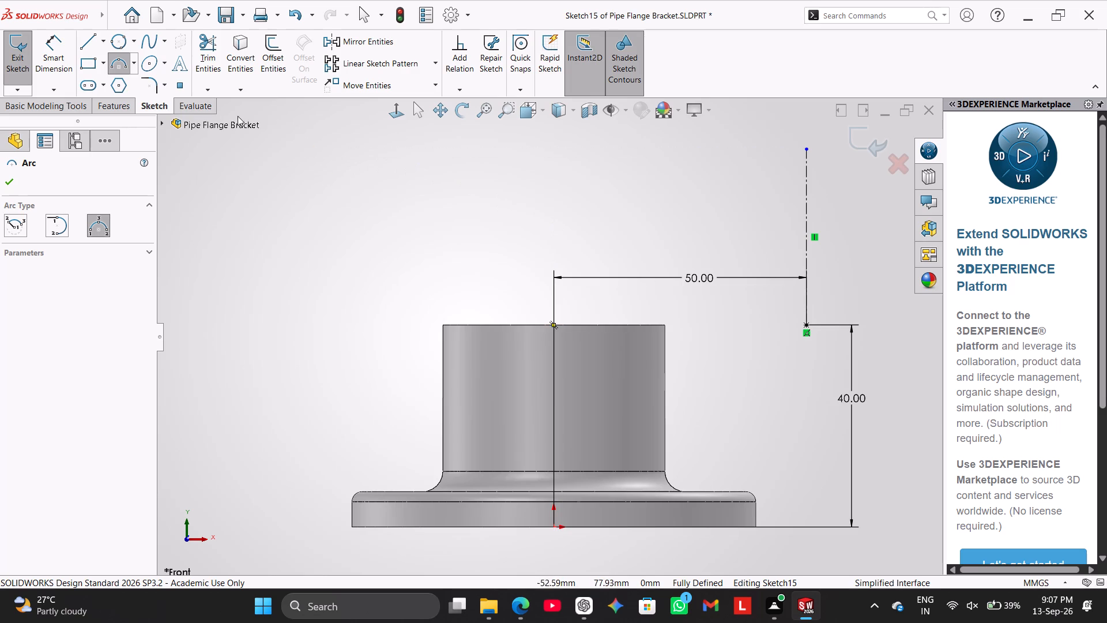
right_drag(288, 228, 285, 141)
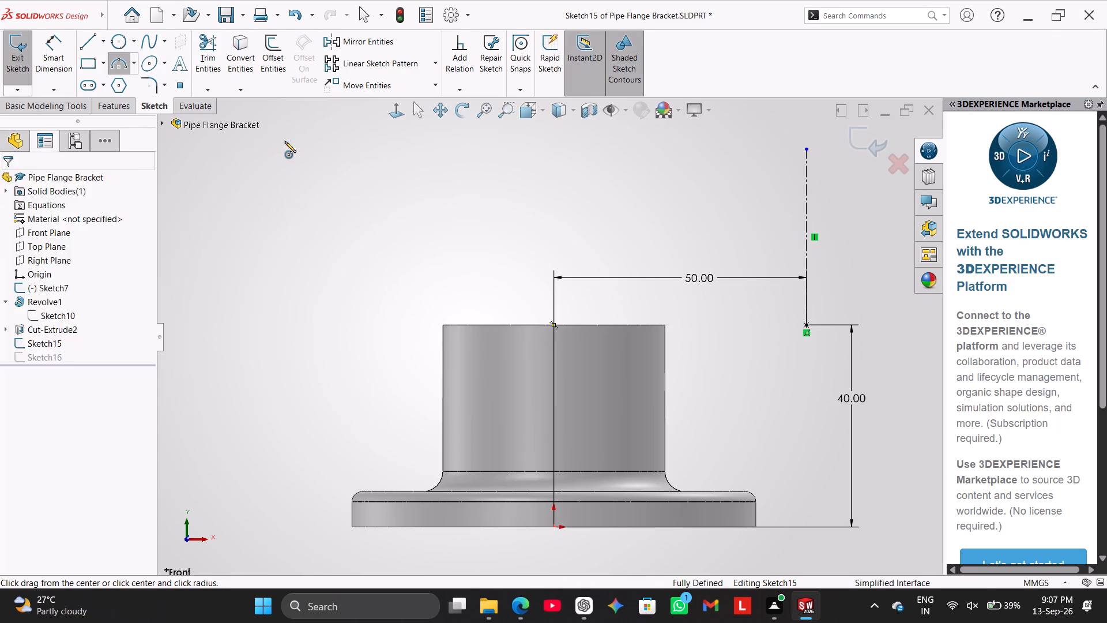
right_drag(285, 141, 285, 140)
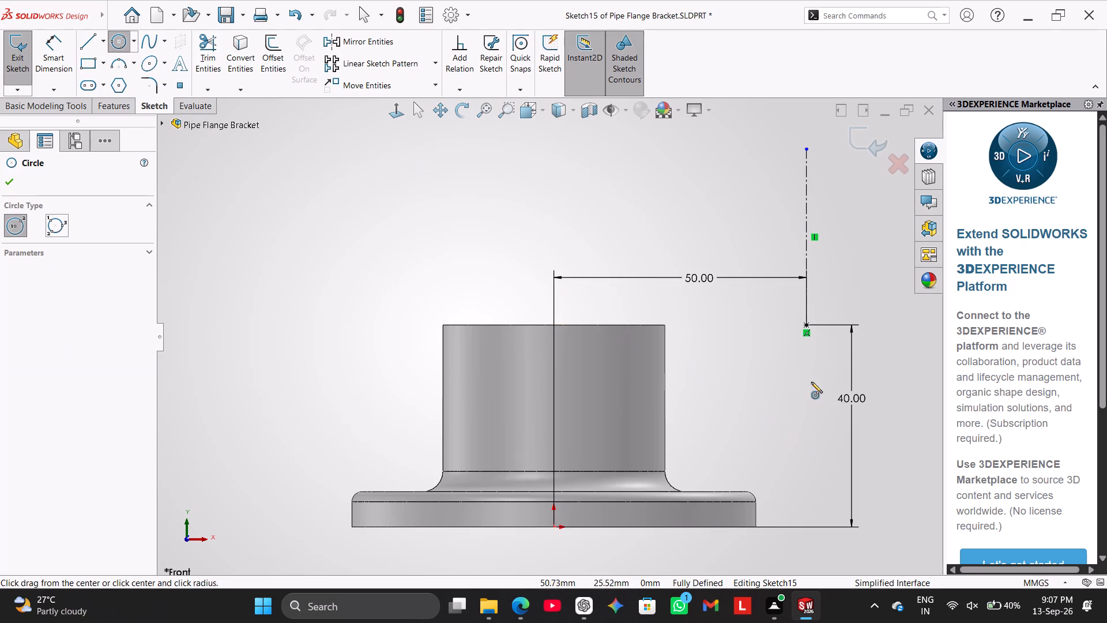
click(805, 322)
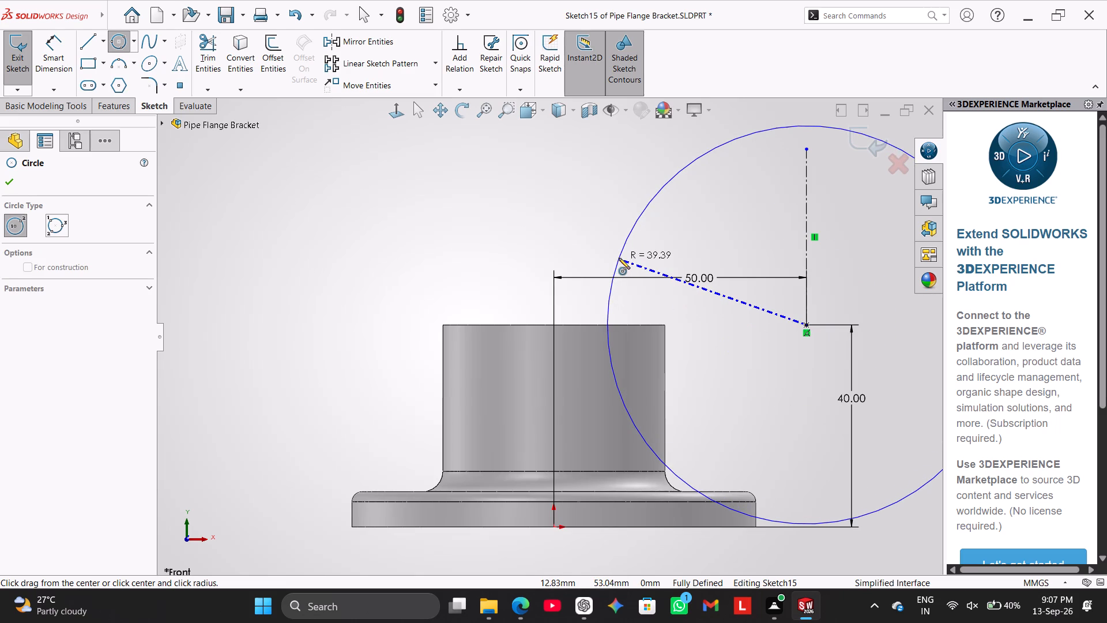
click(573, 225)
right_click(419, 232)
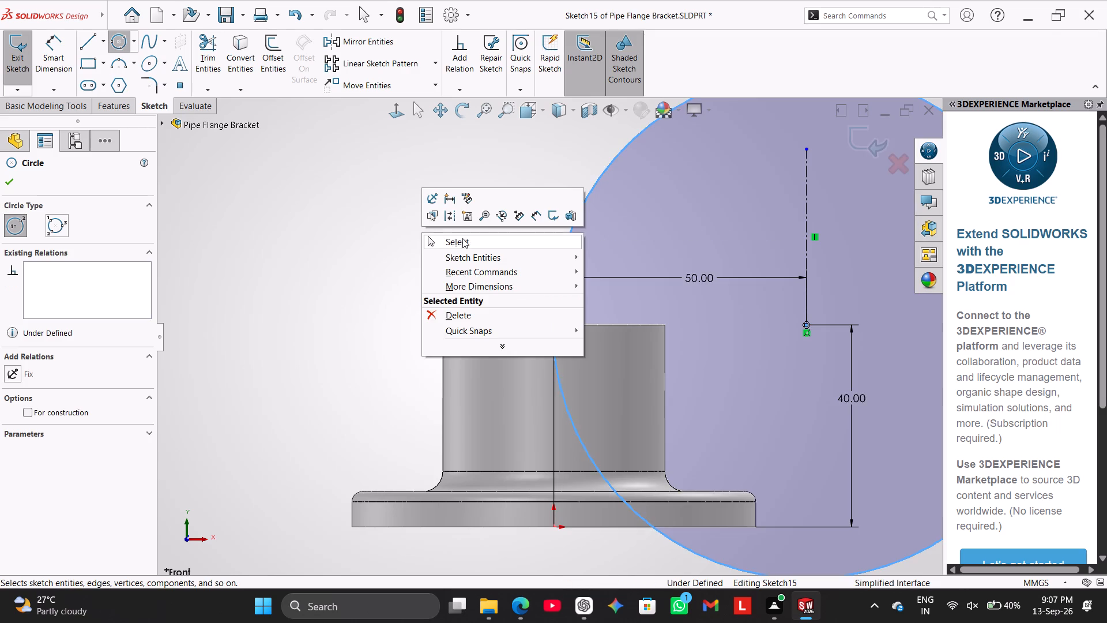
click(466, 241)
Dimension the new circle's diameter and set it to 100 mm.
click(66, 72)
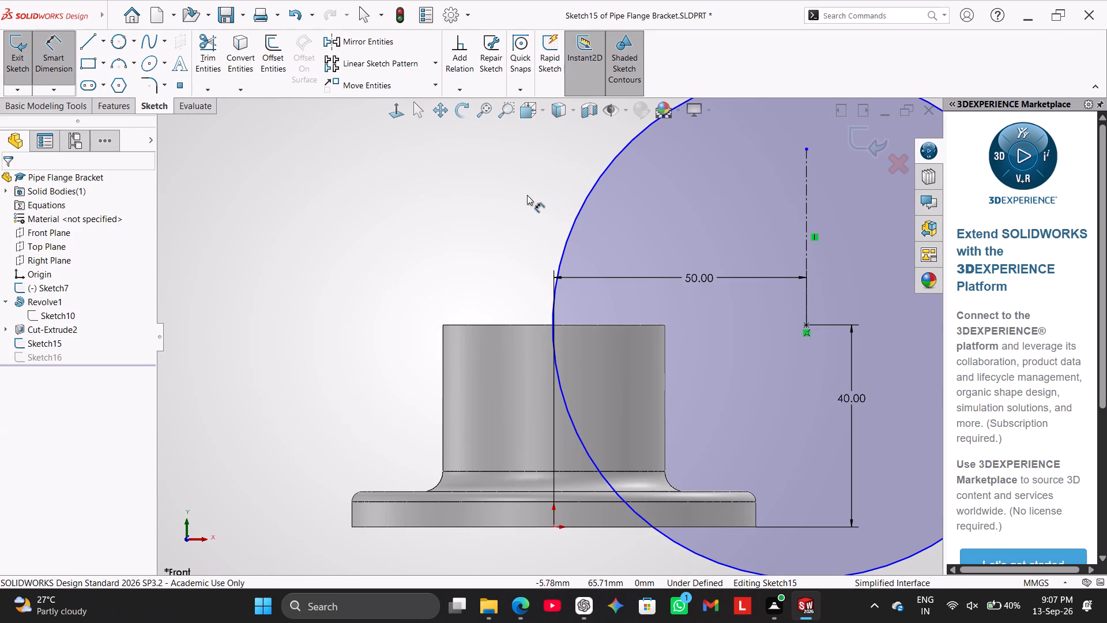
click(577, 216)
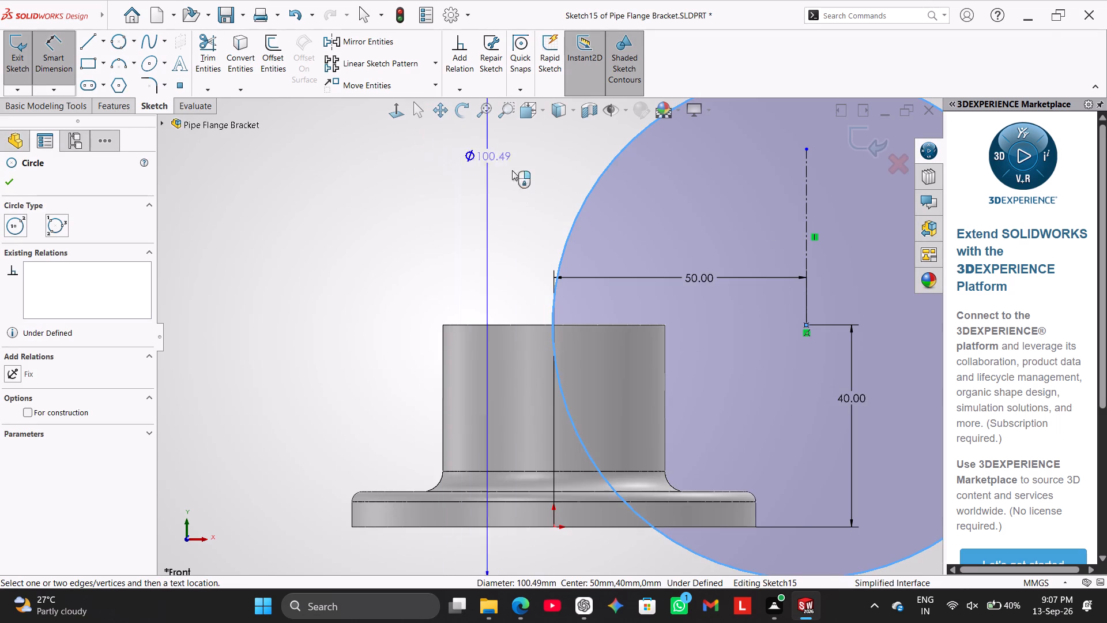
scroll(475, 213, up, 2)
scroll(408, 232, up, 3)
click(445, 189)
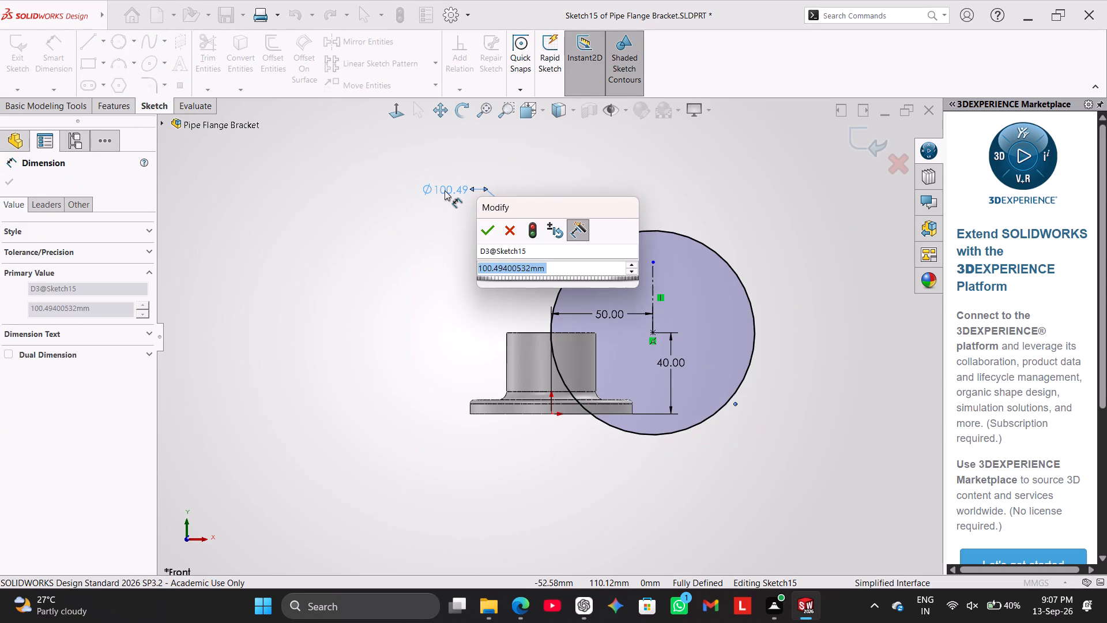
text(100)
key(Return)
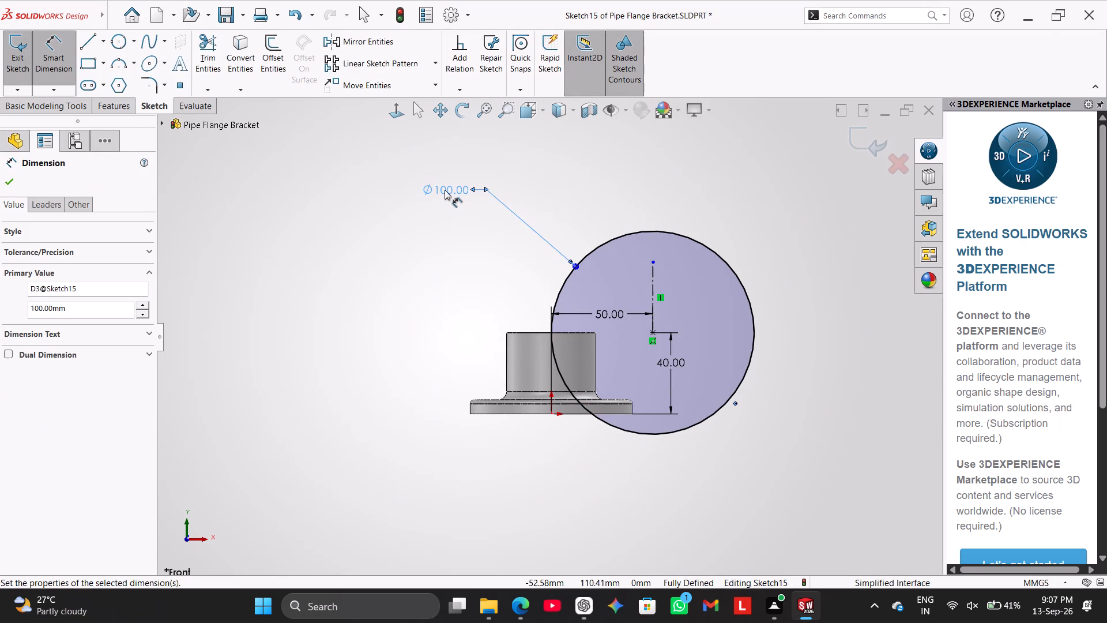
scroll(799, 219, down, 2)
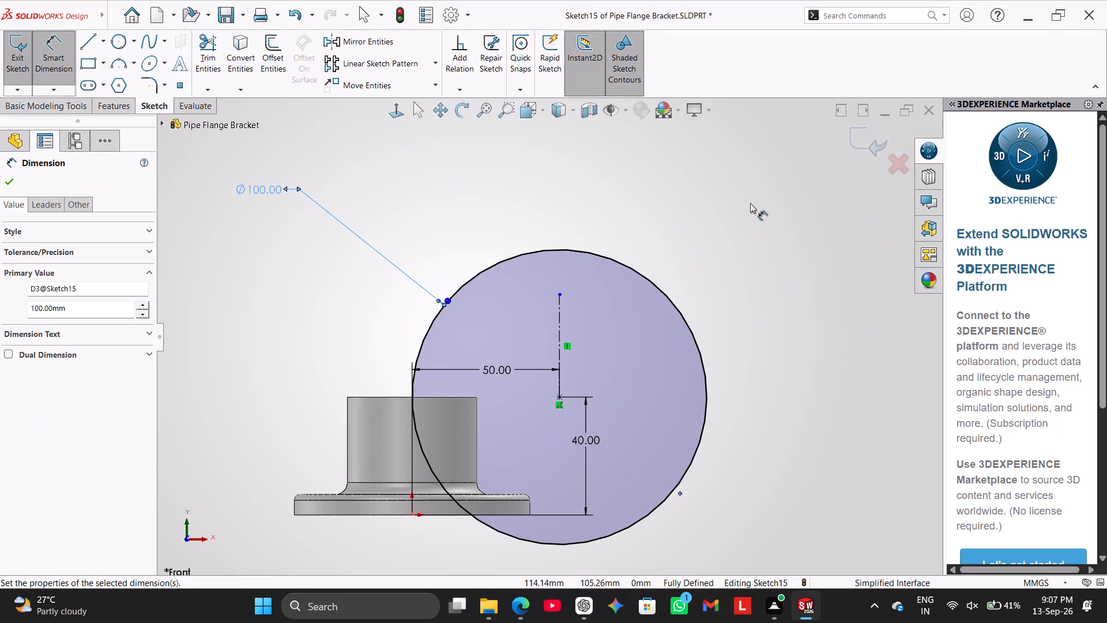
right_click(750, 202)
click(788, 237)
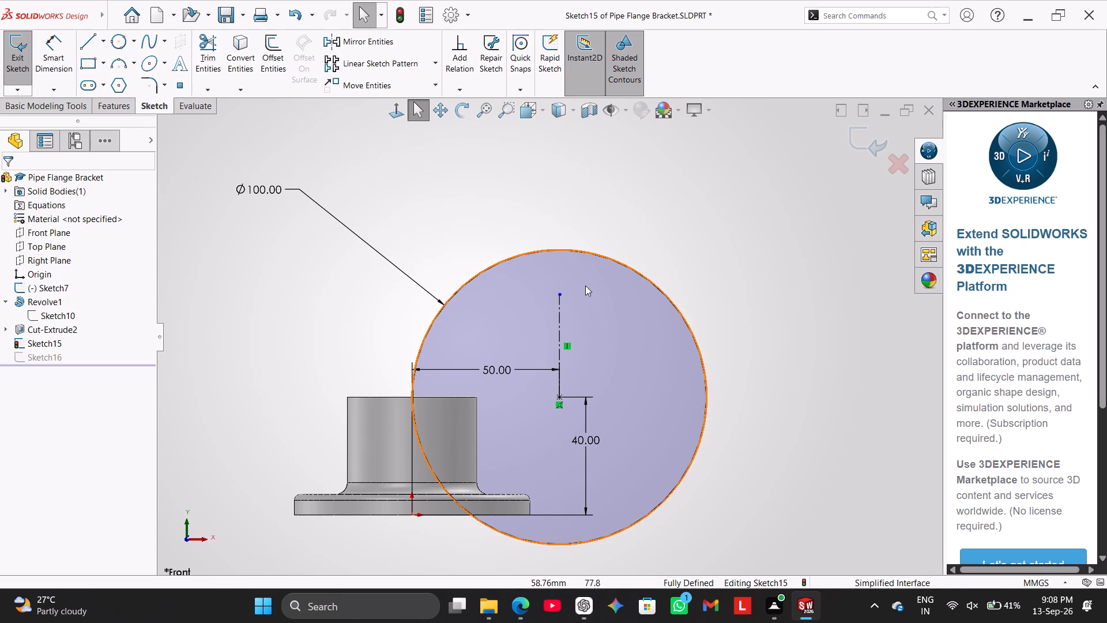
Extend the vertical centerline upward to meet the 100 mm circle using Extend Entities.
middle_drag(535, 216, 549, 341)
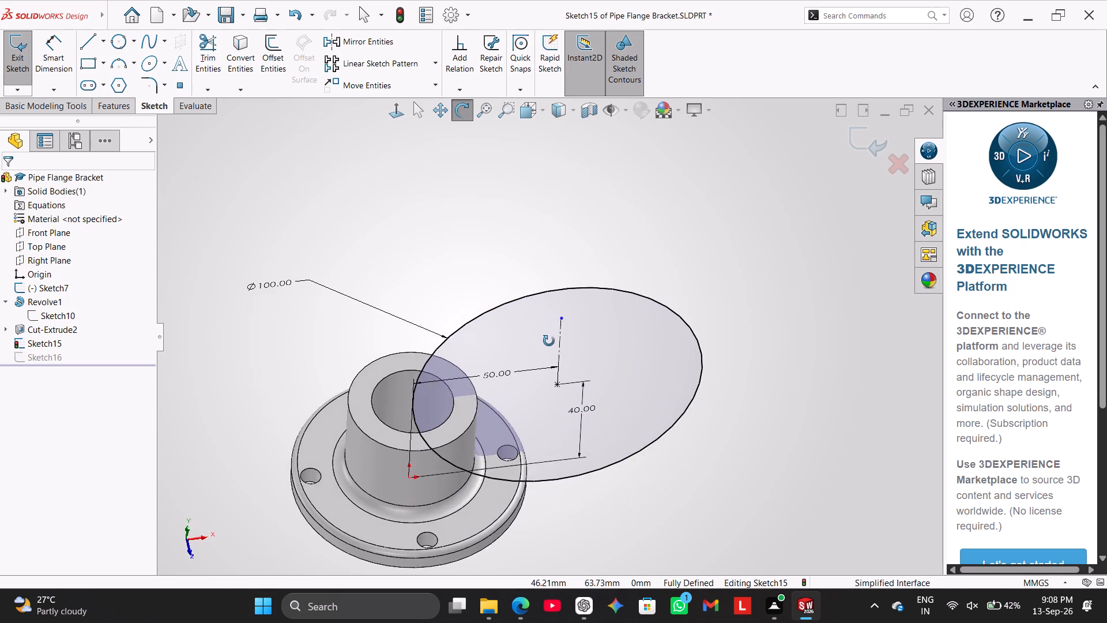
middle_drag(549, 341, 552, 216)
middle_drag(521, 204, 485, 202)
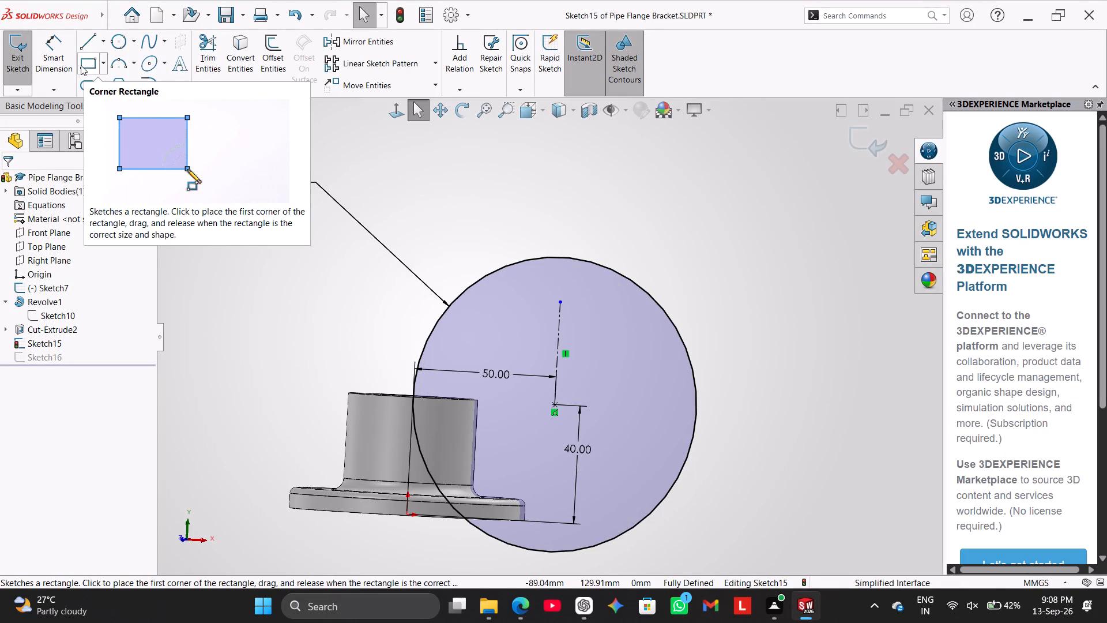
click(106, 45)
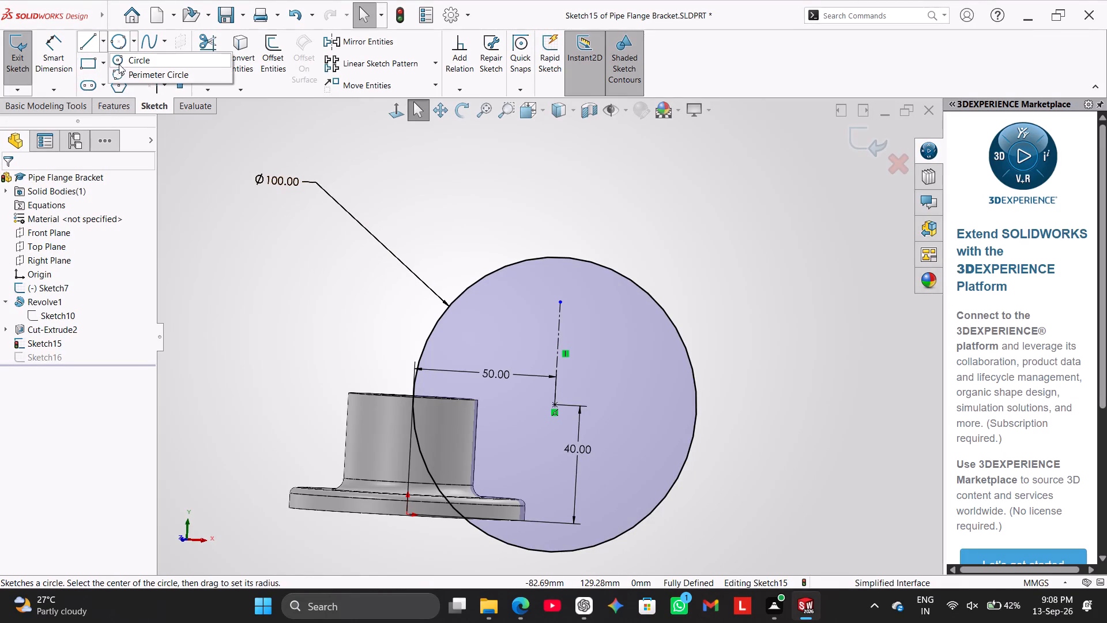
click(434, 172)
click(211, 88)
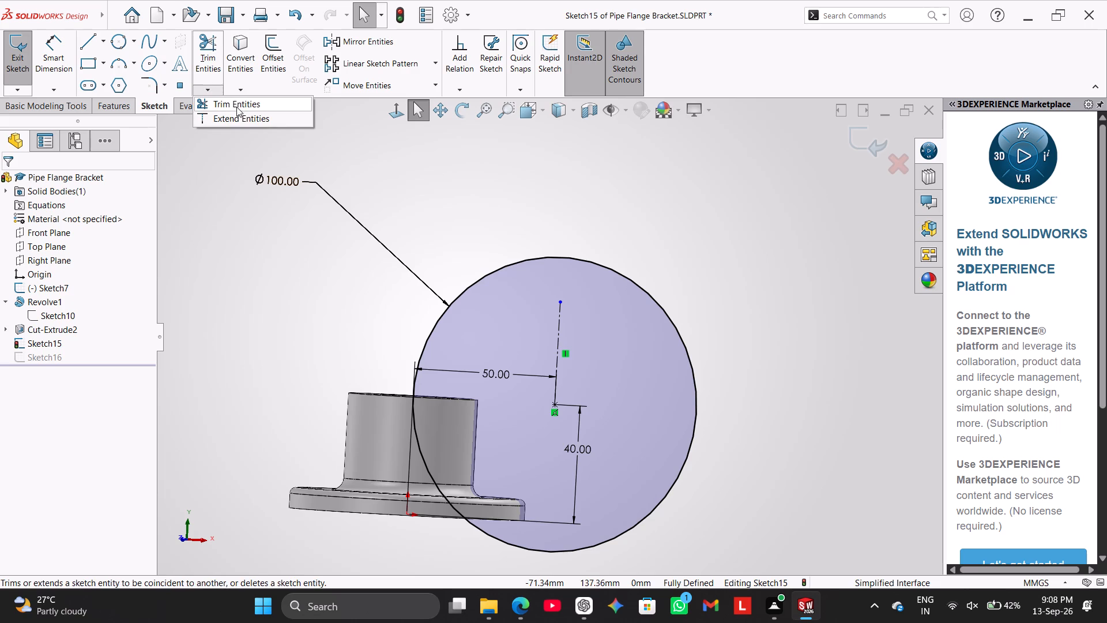
click(242, 115)
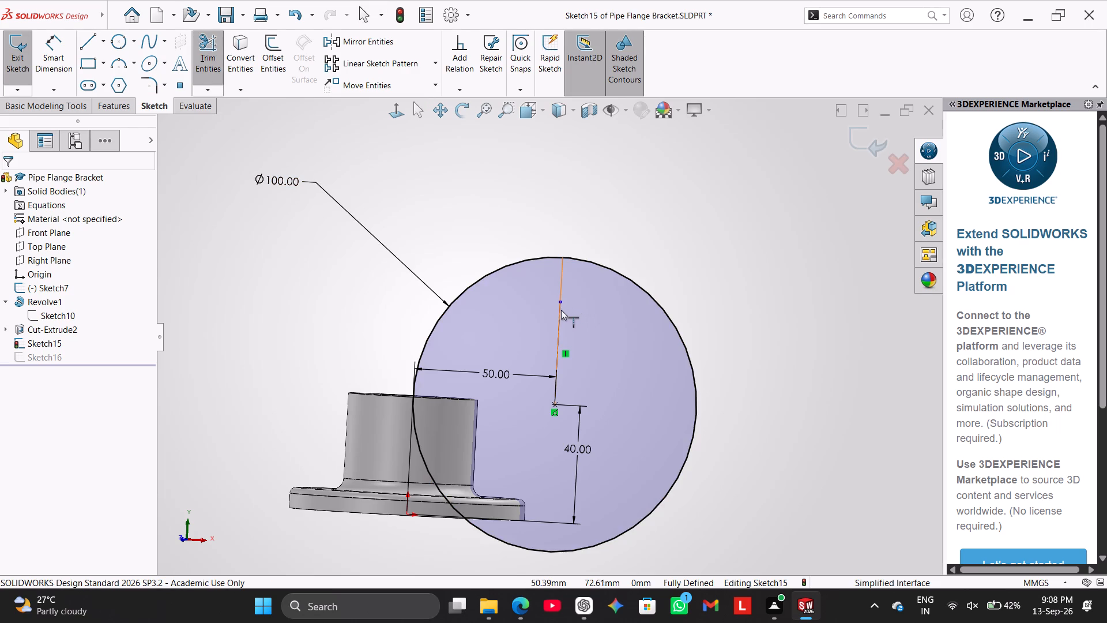
click(559, 311)
right_click(443, 208)
click(485, 242)
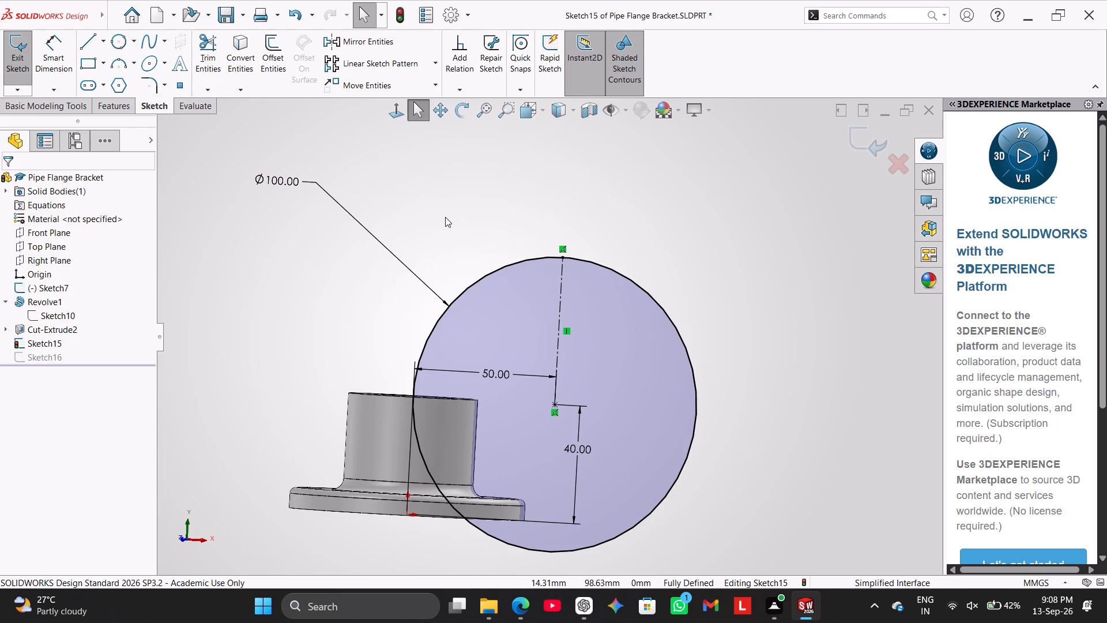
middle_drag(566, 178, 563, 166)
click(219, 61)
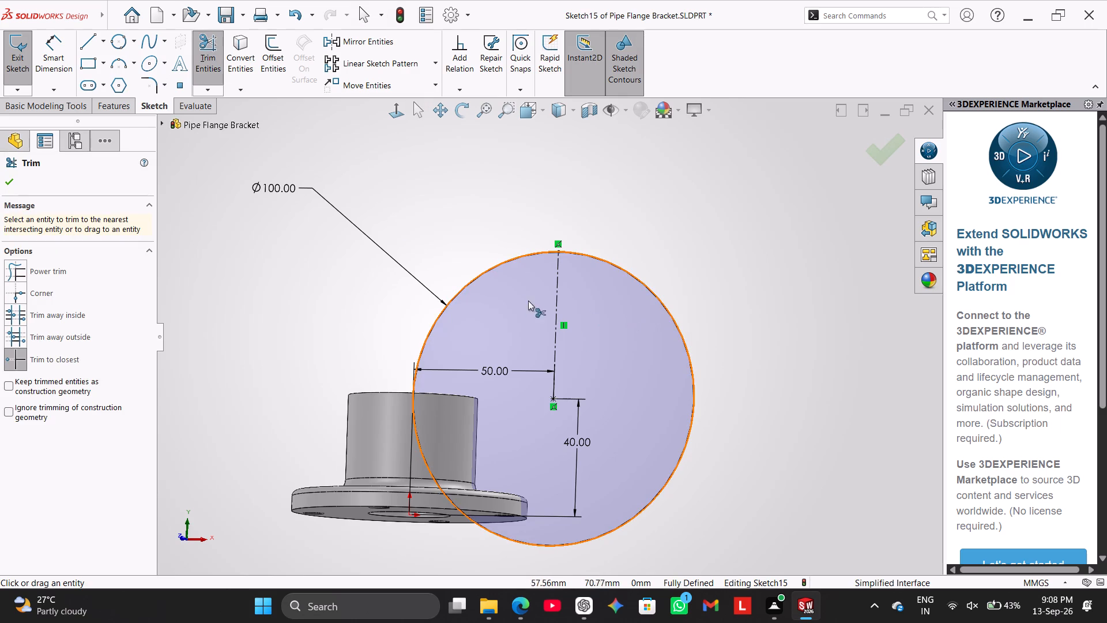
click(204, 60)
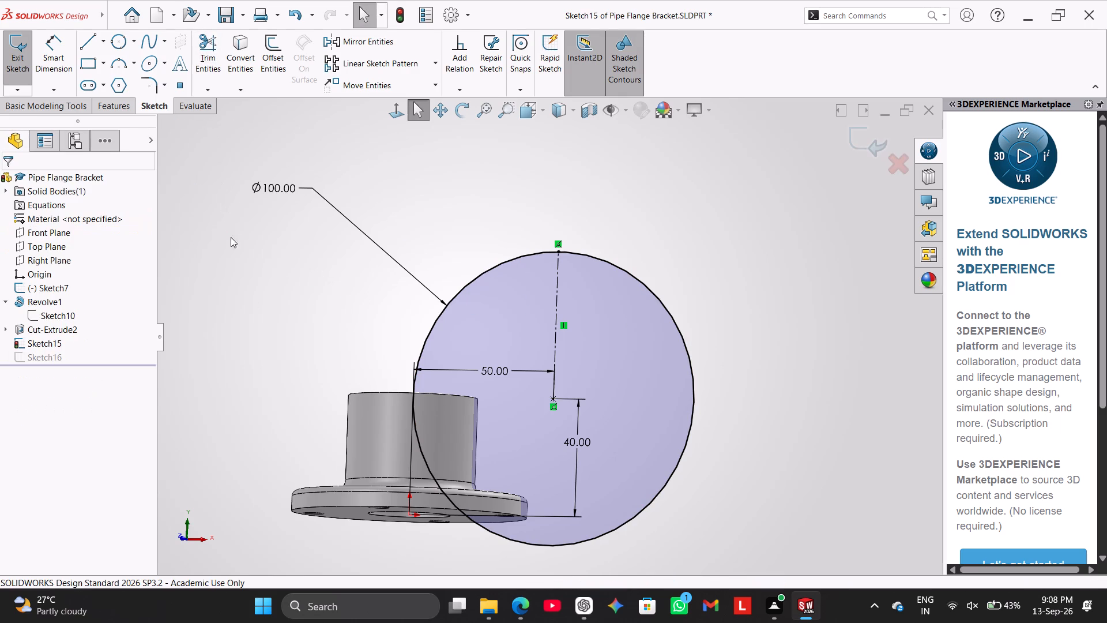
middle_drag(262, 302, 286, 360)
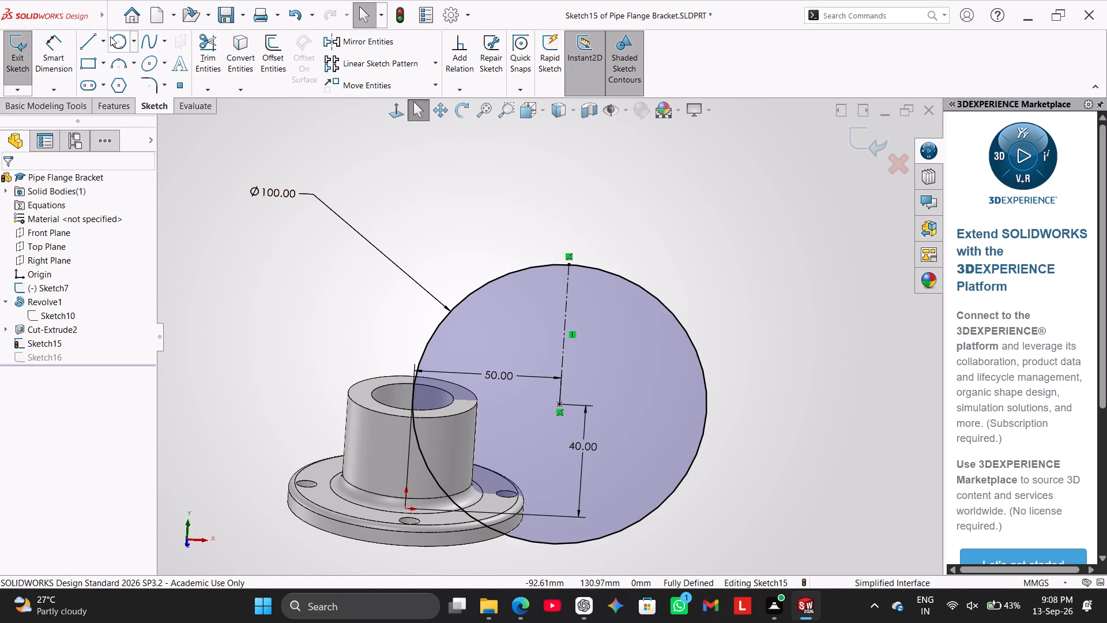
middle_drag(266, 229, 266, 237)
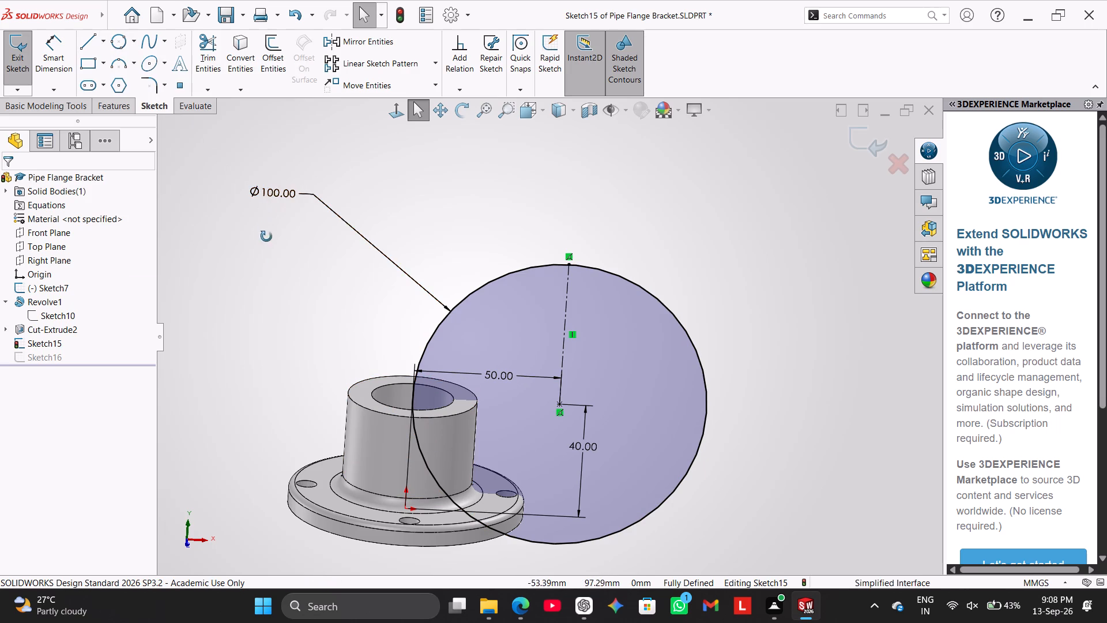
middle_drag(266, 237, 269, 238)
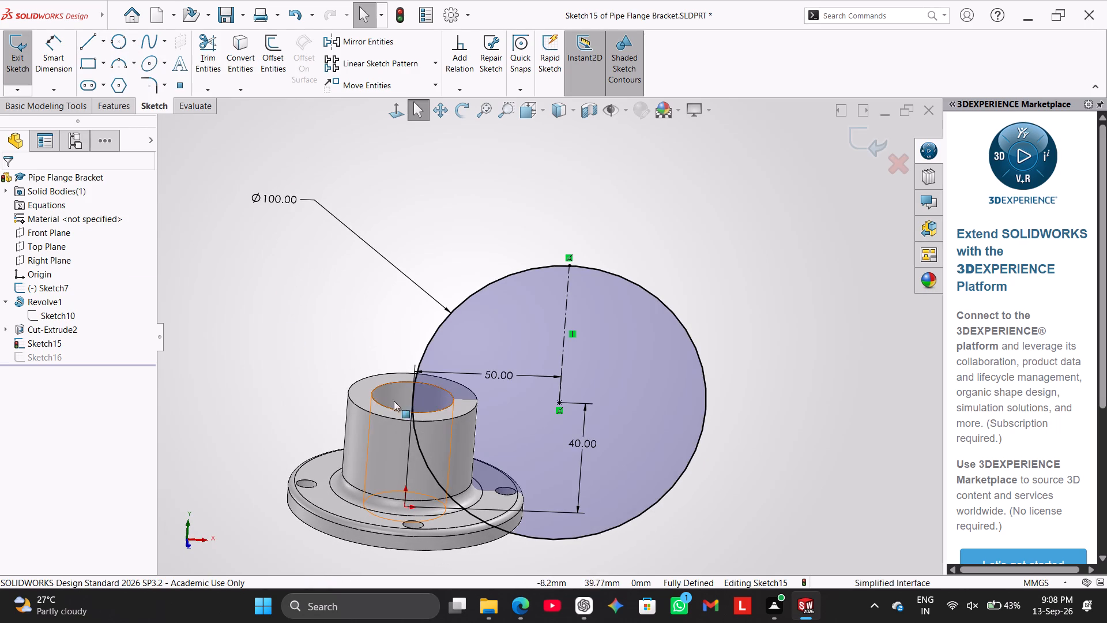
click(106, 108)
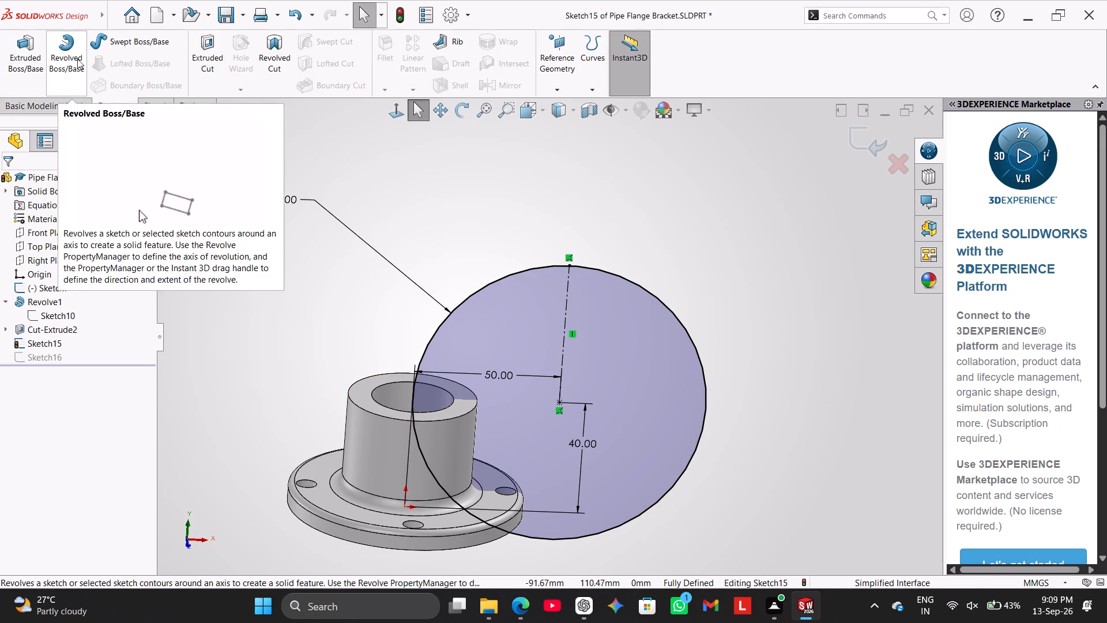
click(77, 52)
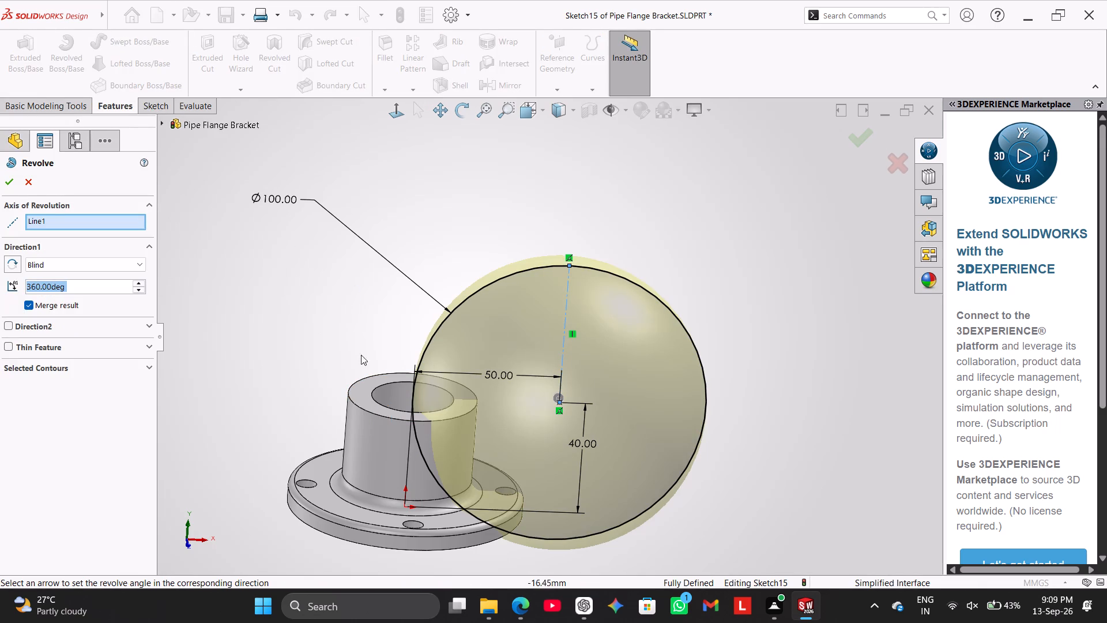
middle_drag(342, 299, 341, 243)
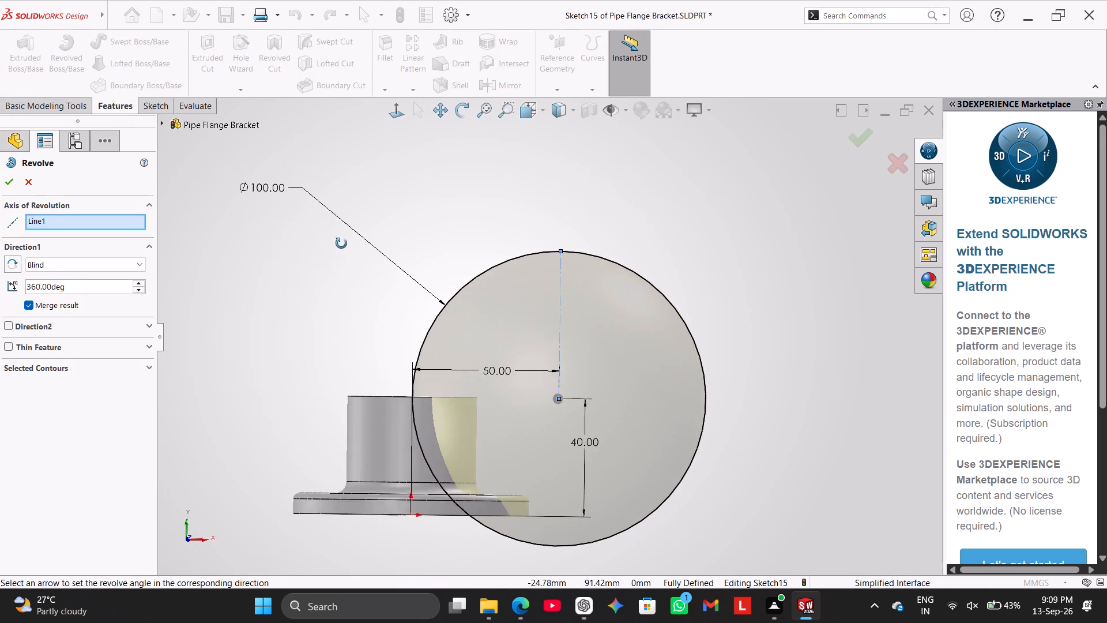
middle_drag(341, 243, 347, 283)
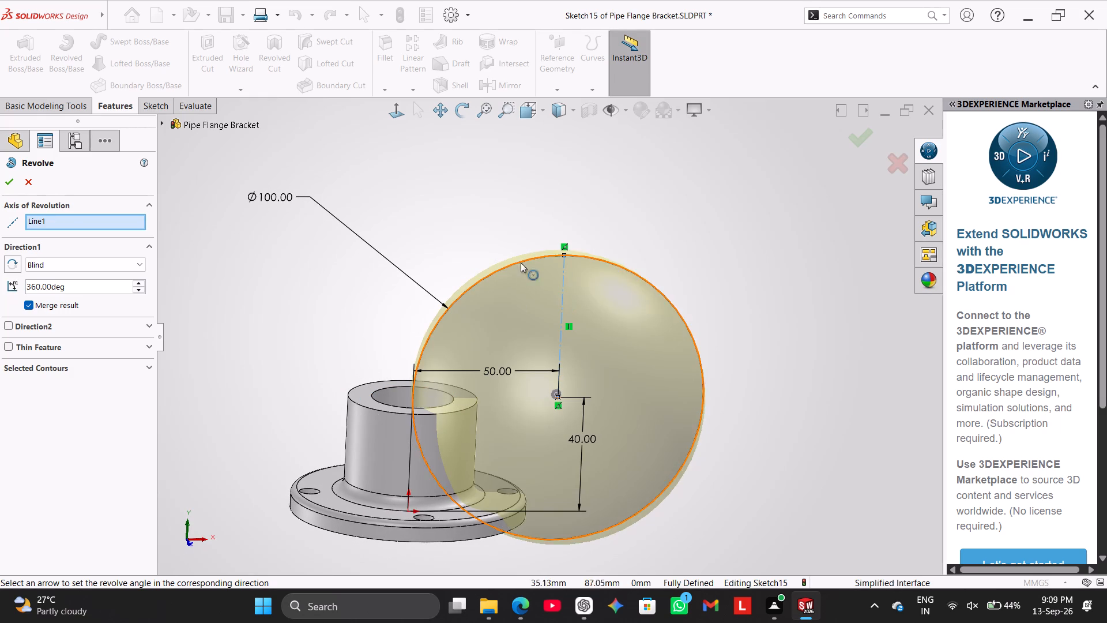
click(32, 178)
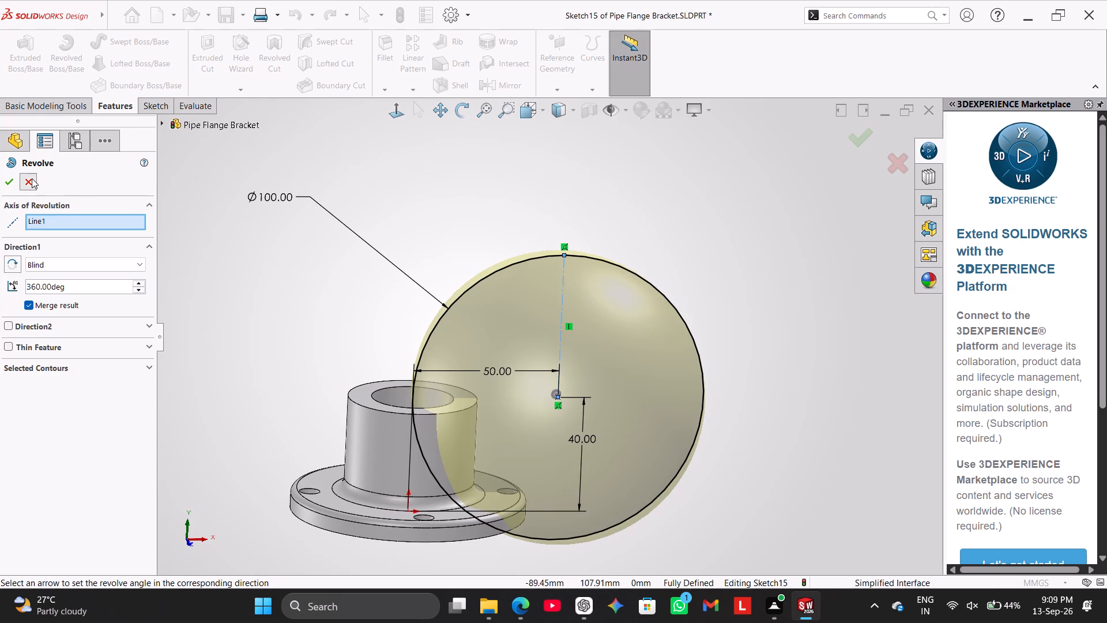
Exit the 100 mm circle's sketch and start a new sketch on the Front Plane.
middle_drag(233, 247, 231, 292)
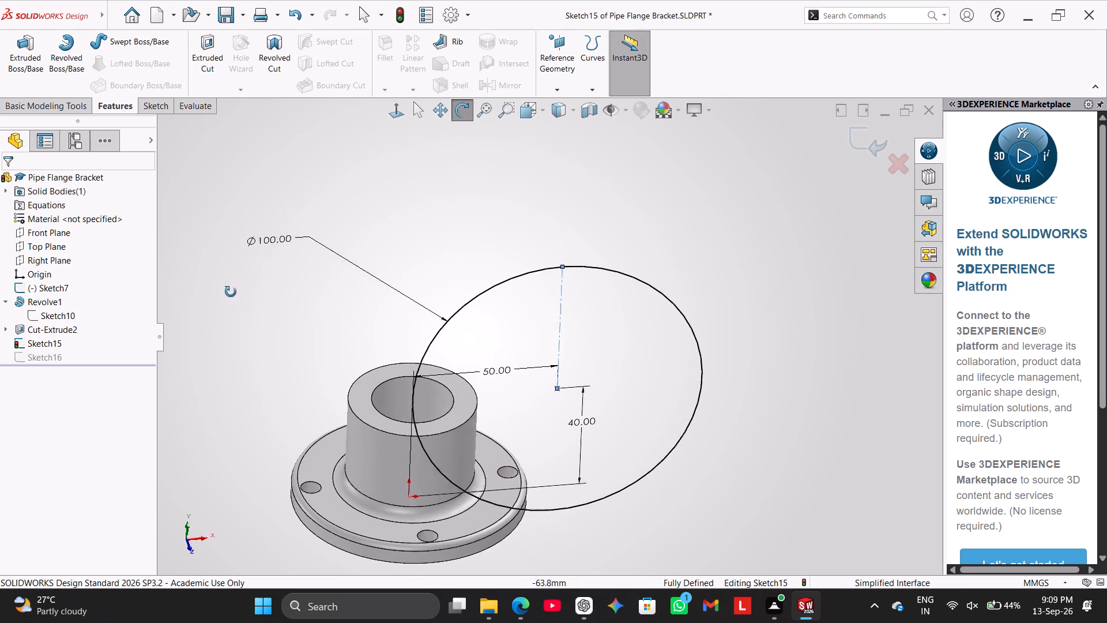
middle_drag(231, 292, 214, 246)
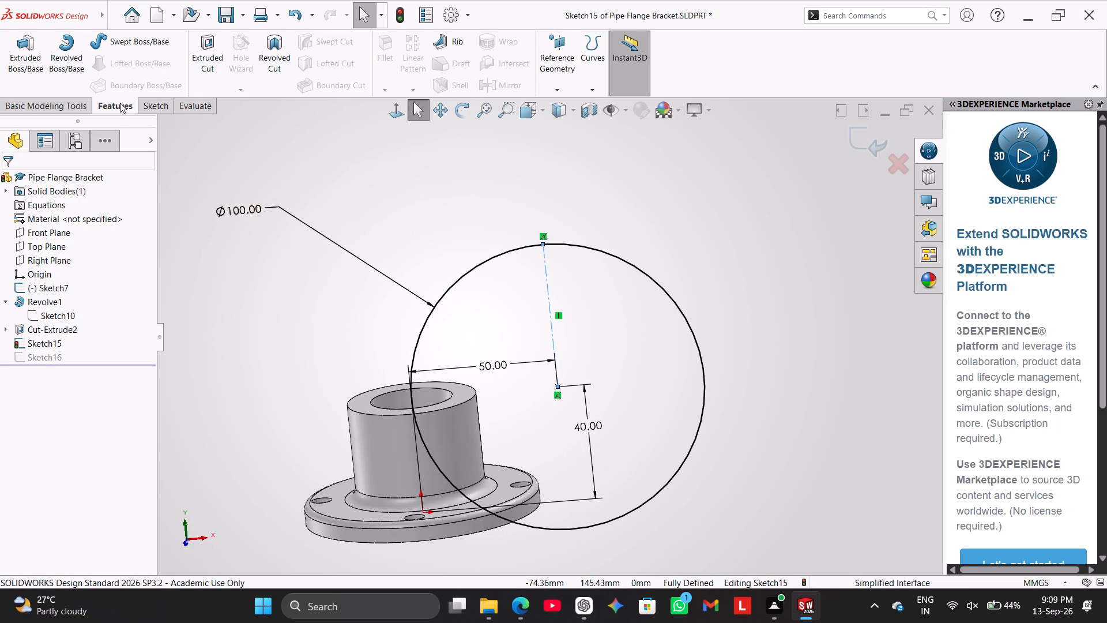
middle_drag(239, 327, 260, 290)
click(150, 112)
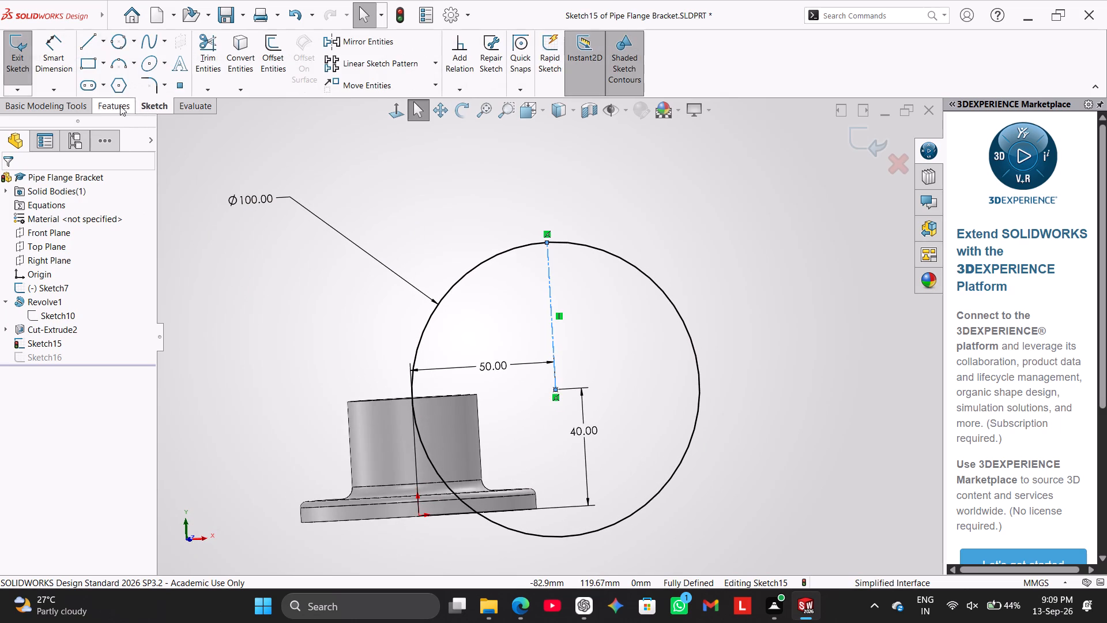
click(26, 51)
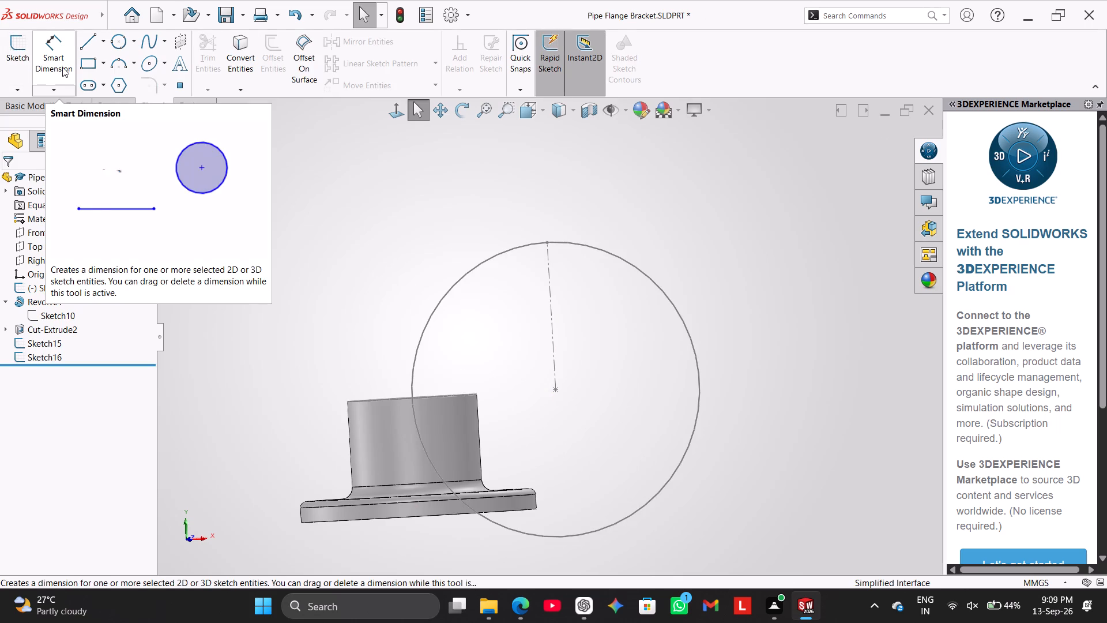
click(295, 199)
click(50, 234)
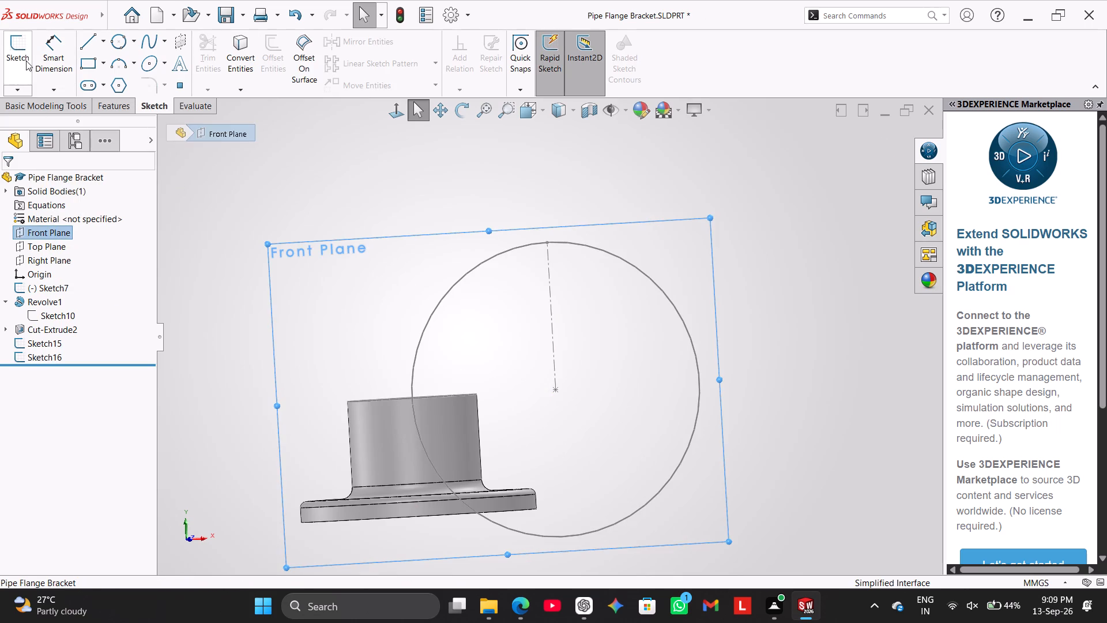
click(26, 58)
click(206, 204)
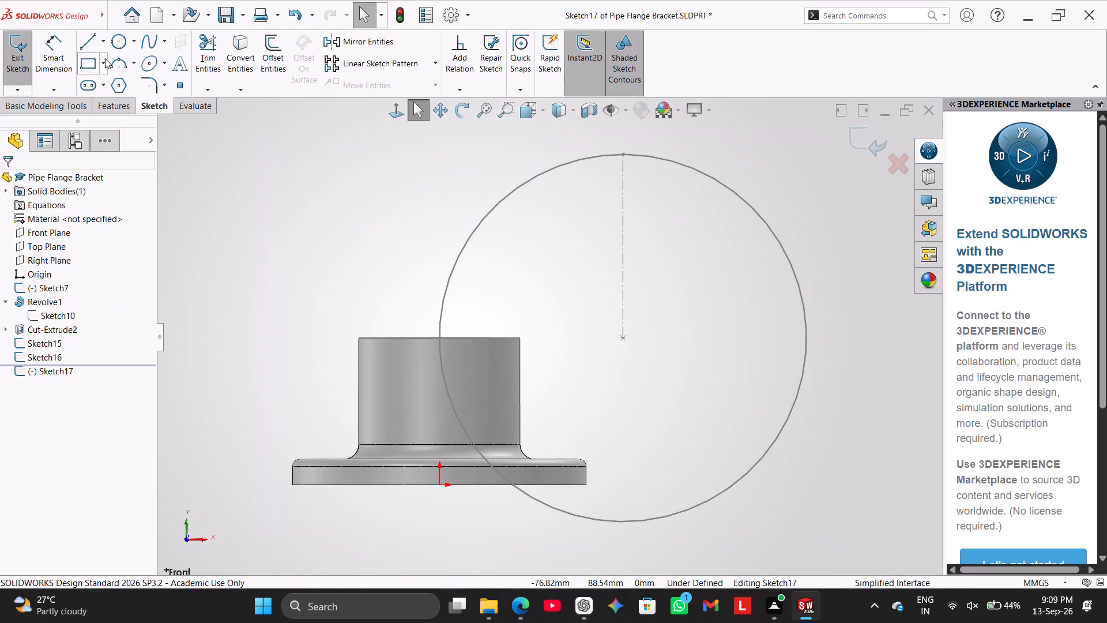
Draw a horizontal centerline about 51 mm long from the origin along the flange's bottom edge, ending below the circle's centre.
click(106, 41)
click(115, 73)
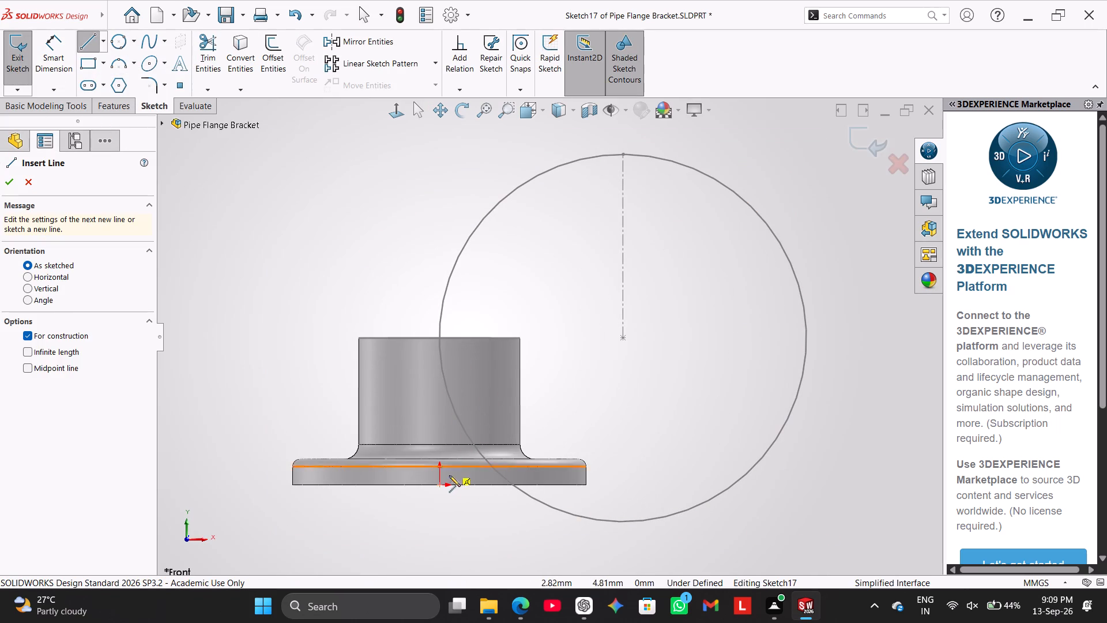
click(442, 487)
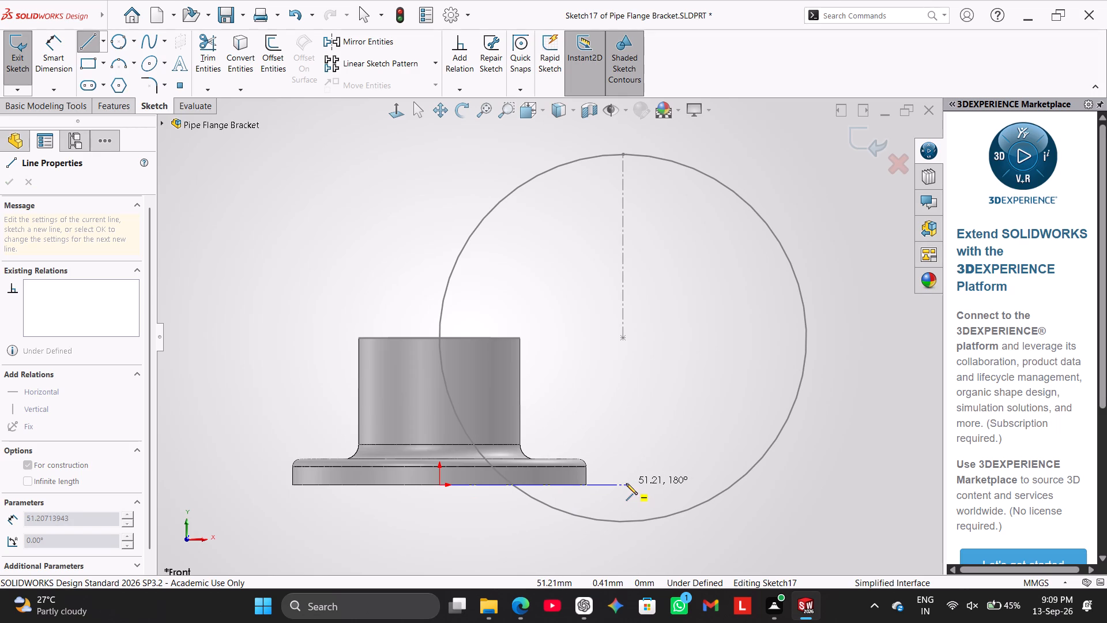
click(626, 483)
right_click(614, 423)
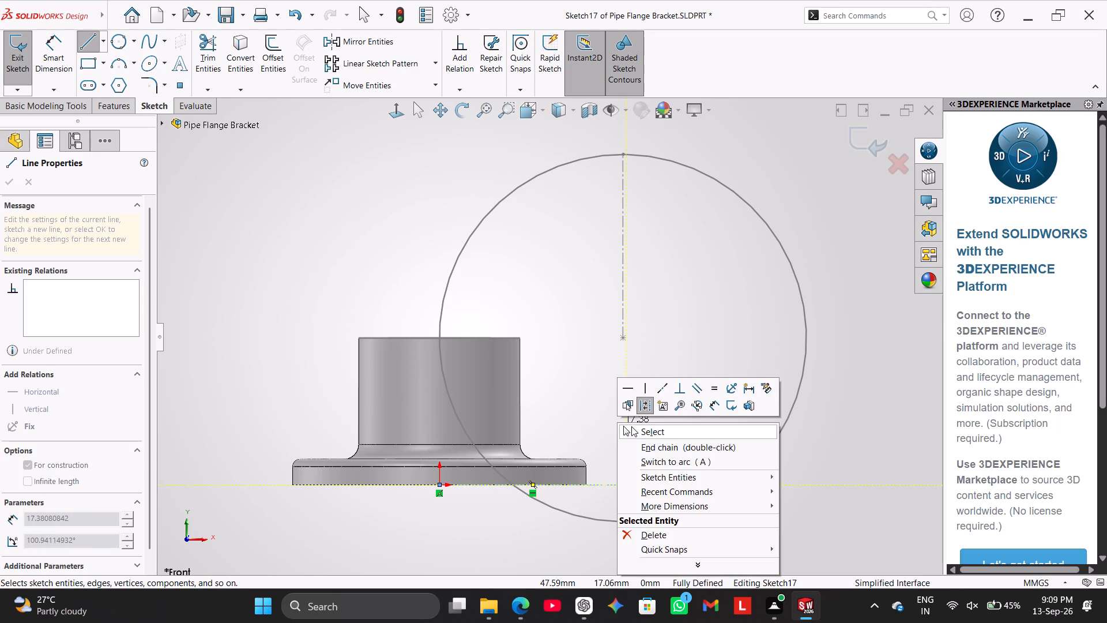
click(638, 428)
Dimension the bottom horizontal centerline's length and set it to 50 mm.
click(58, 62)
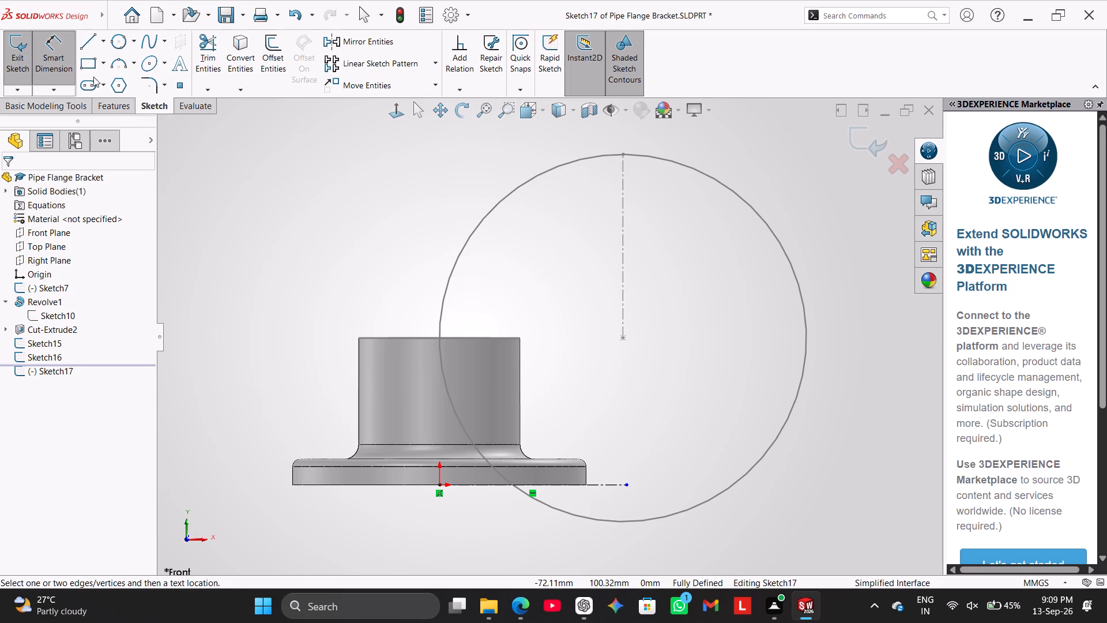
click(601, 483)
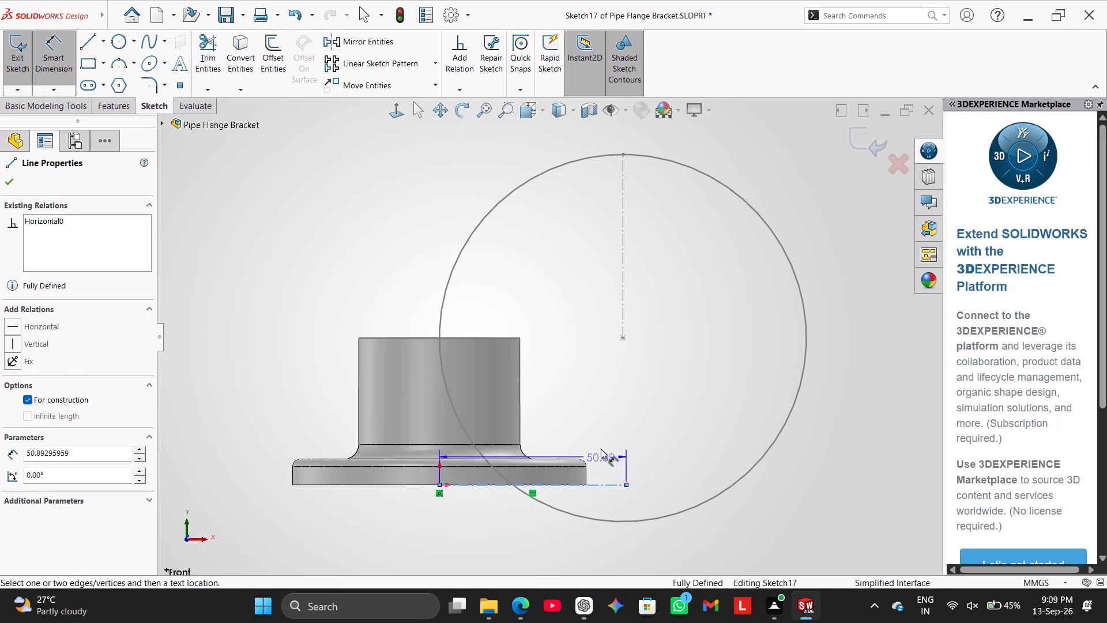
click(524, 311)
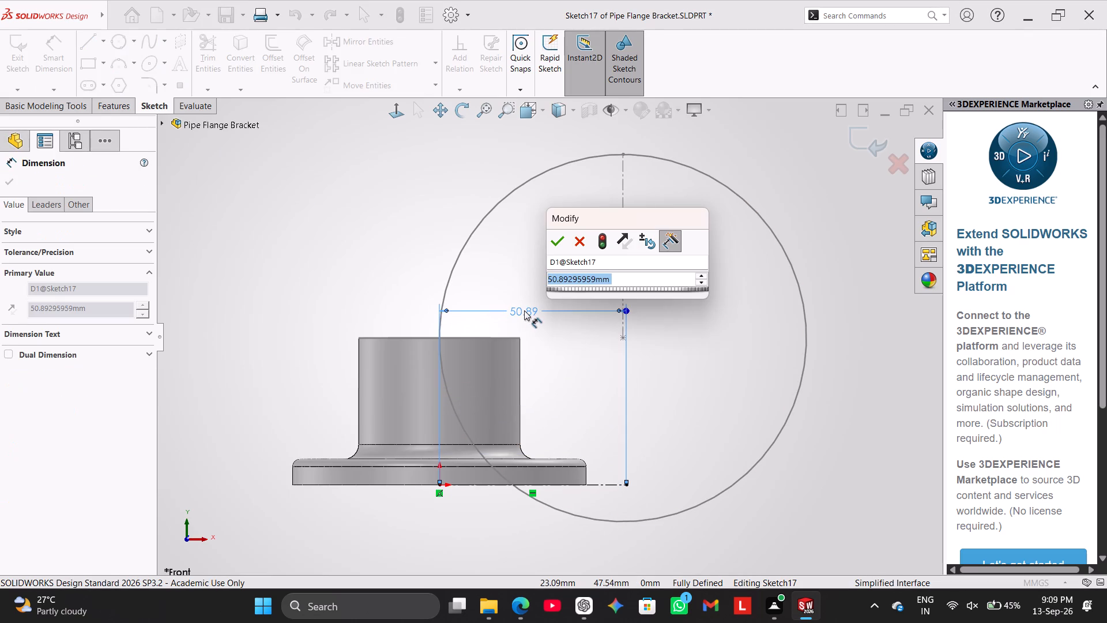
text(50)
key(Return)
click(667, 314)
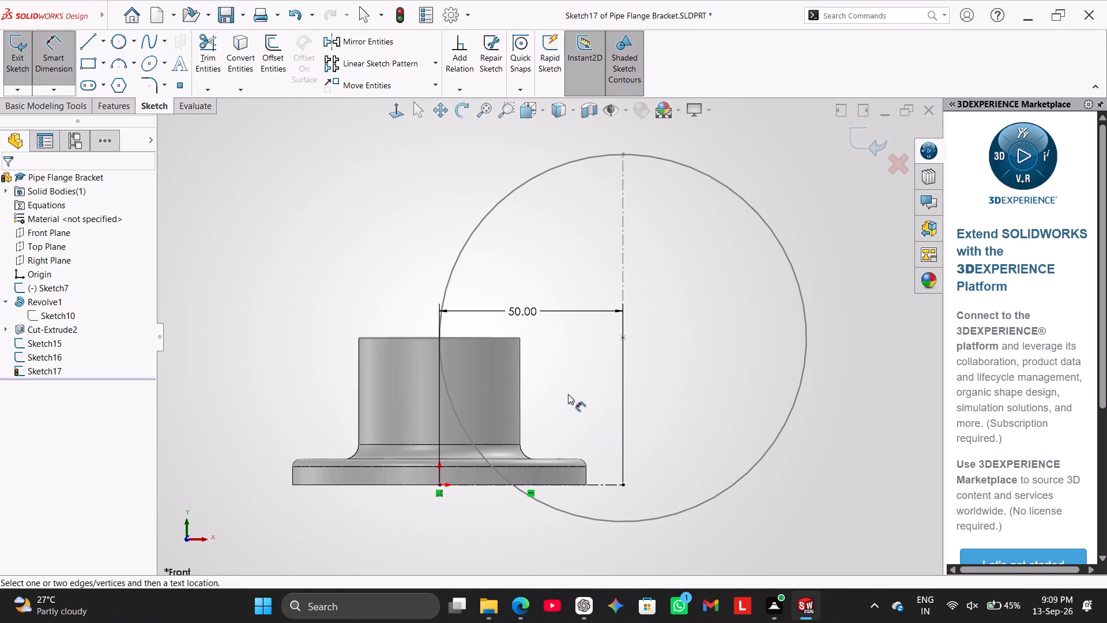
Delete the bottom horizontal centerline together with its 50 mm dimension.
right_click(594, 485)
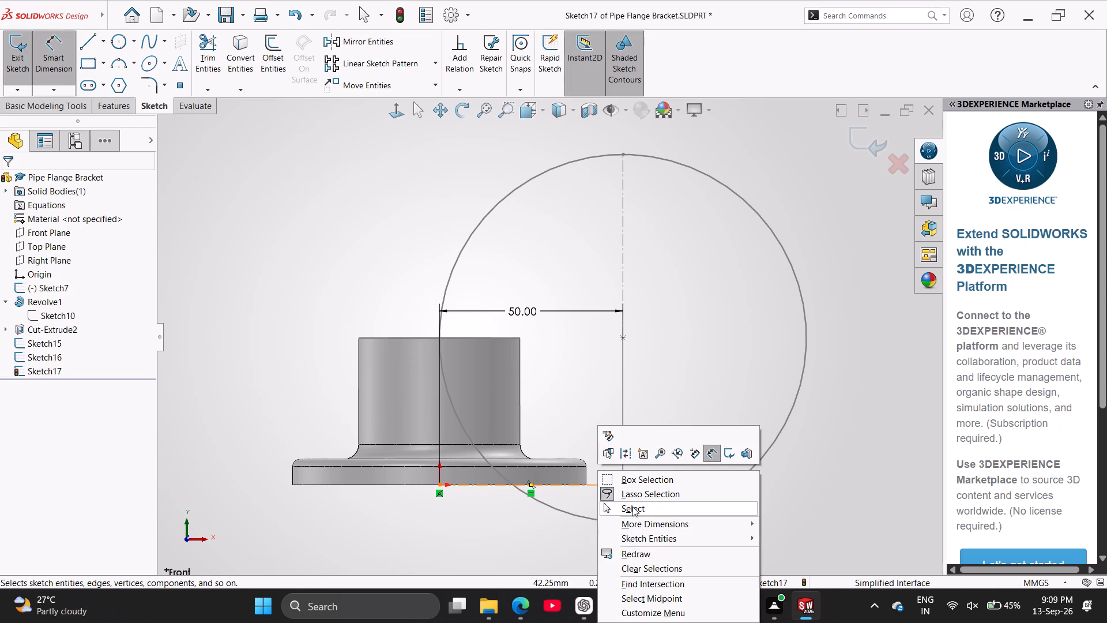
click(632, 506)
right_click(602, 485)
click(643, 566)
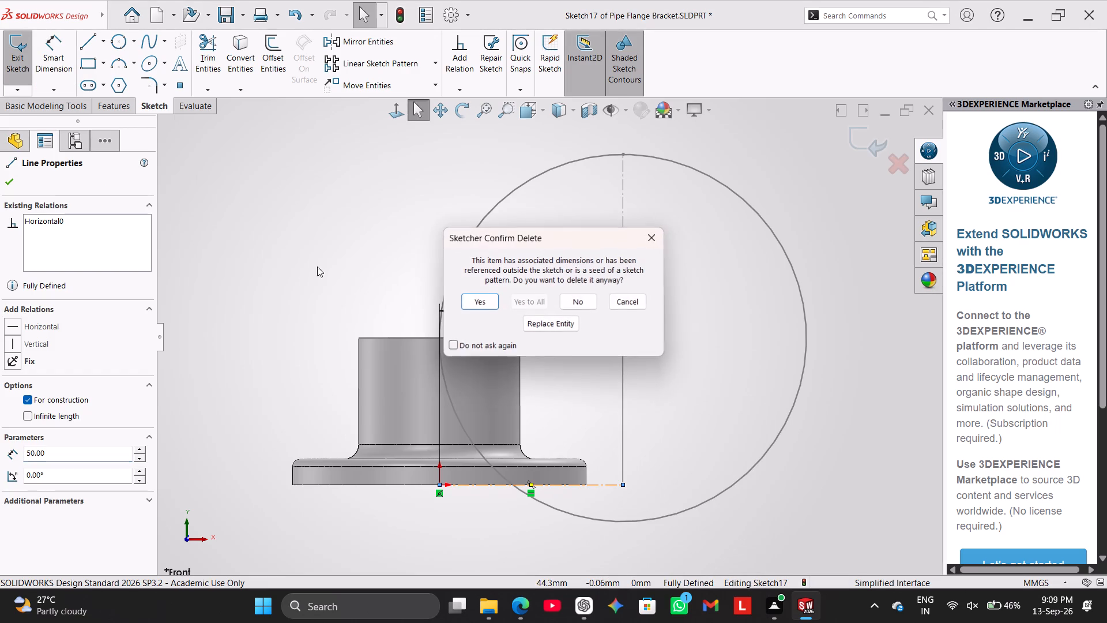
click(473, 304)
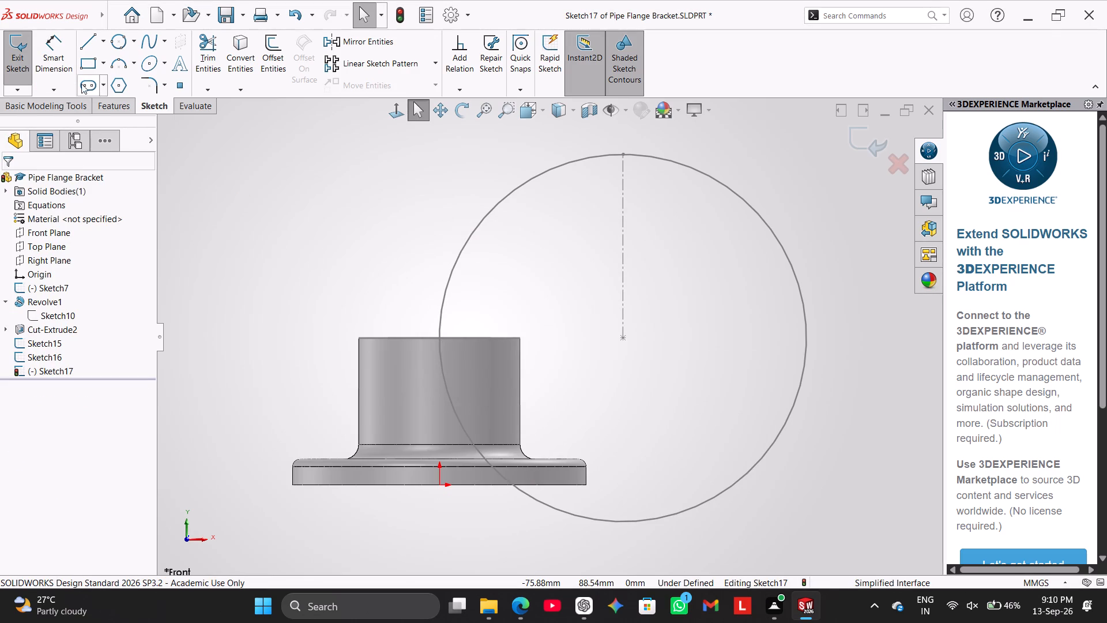
Draw a 50 mm horizontal centerline from the centre of the hub's top face to the 100 mm circle's centre.
click(103, 45)
click(112, 72)
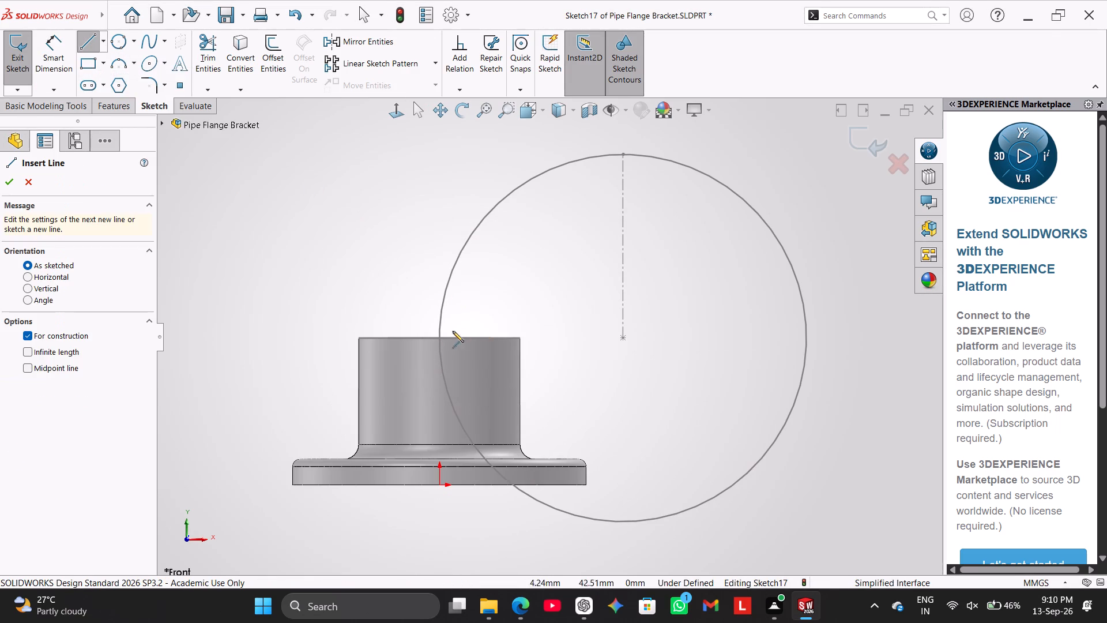
click(439, 336)
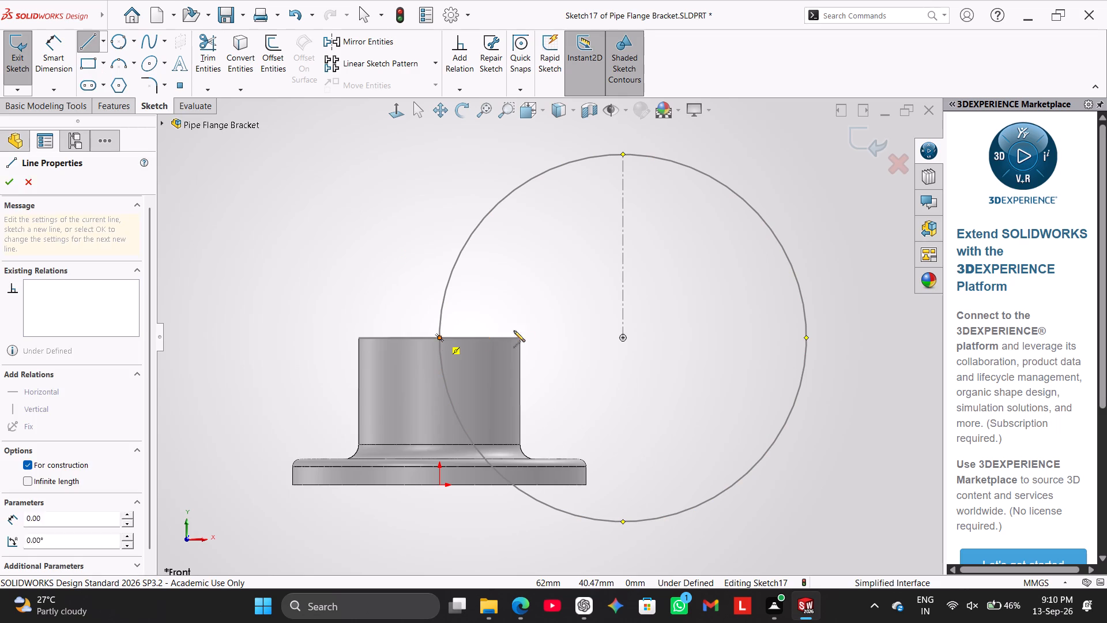
click(621, 337)
right_click(608, 390)
click(630, 395)
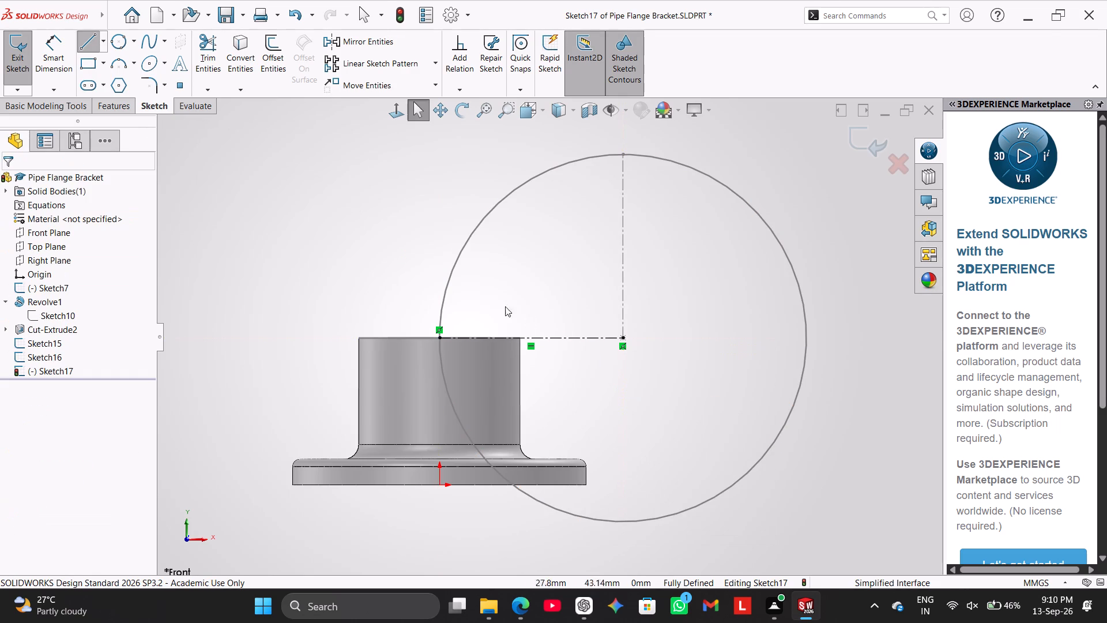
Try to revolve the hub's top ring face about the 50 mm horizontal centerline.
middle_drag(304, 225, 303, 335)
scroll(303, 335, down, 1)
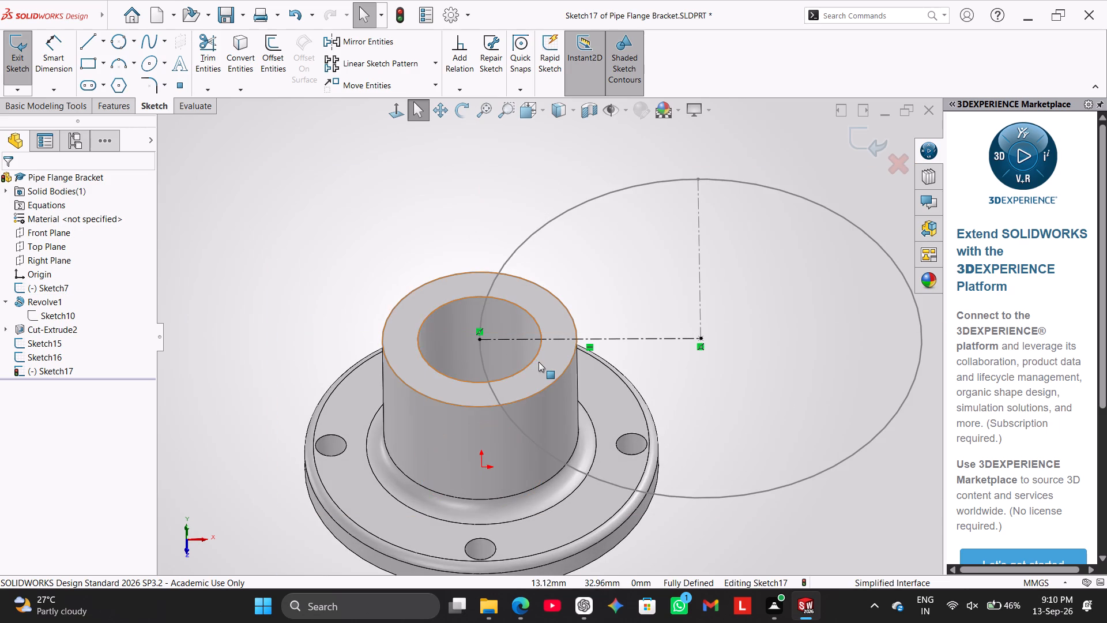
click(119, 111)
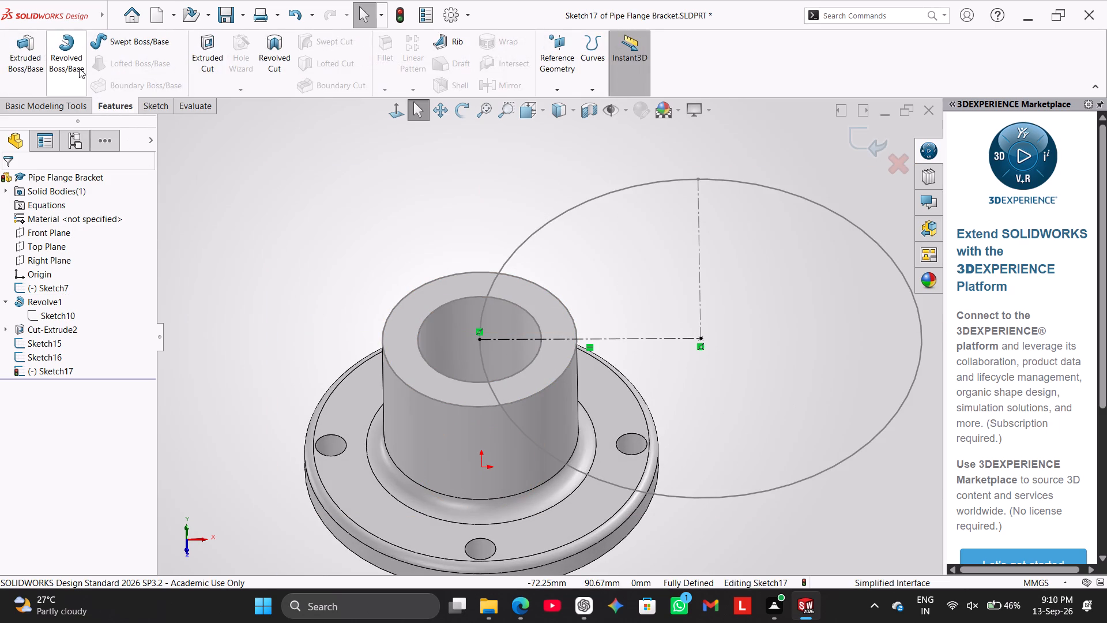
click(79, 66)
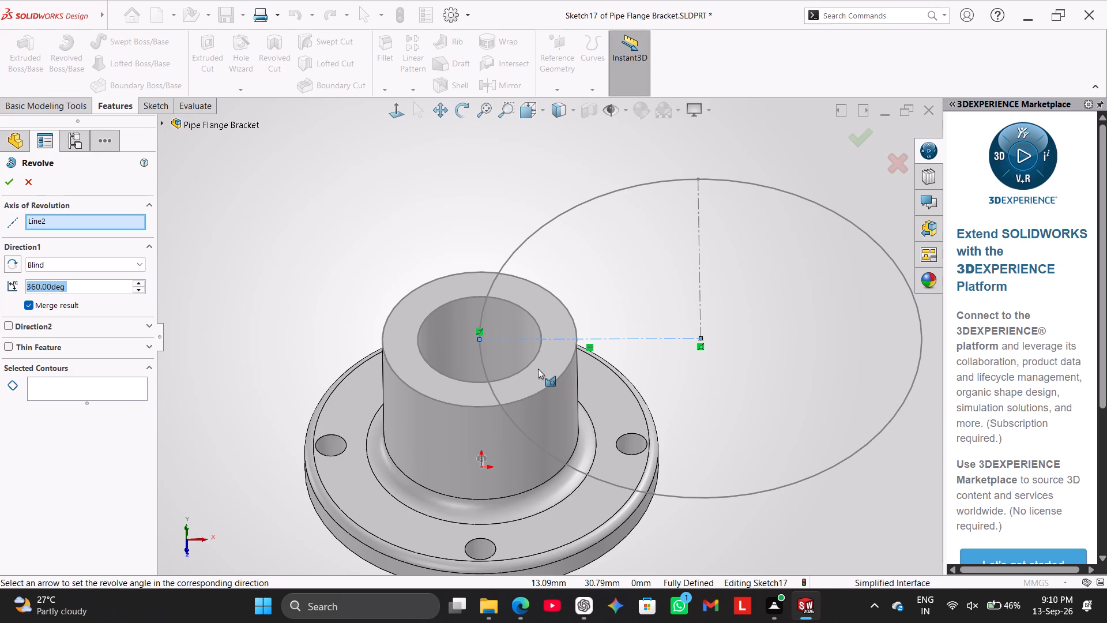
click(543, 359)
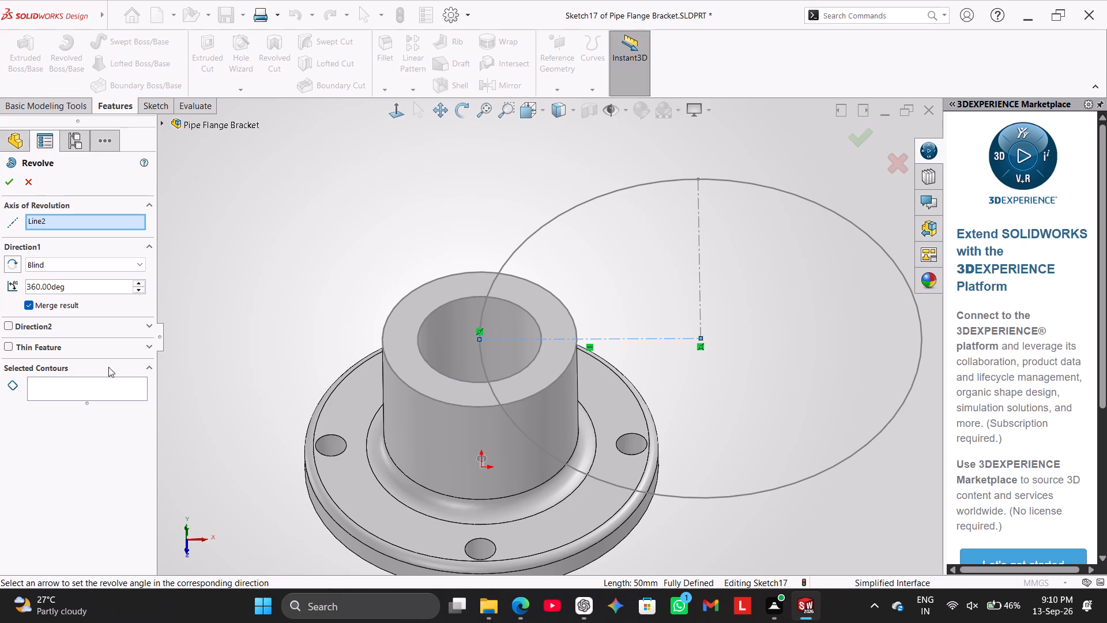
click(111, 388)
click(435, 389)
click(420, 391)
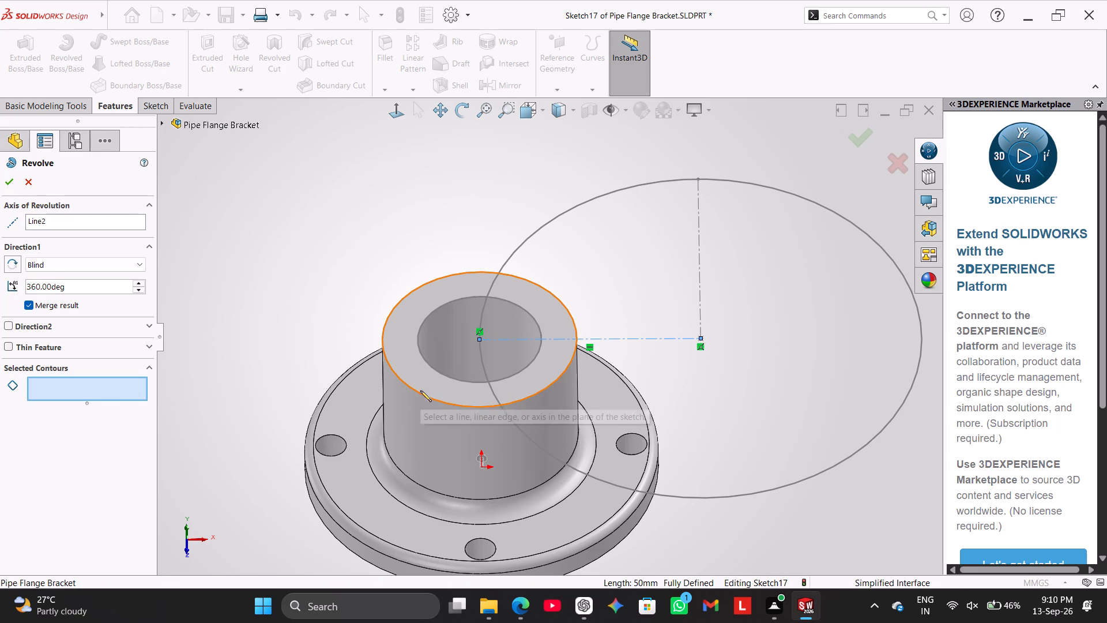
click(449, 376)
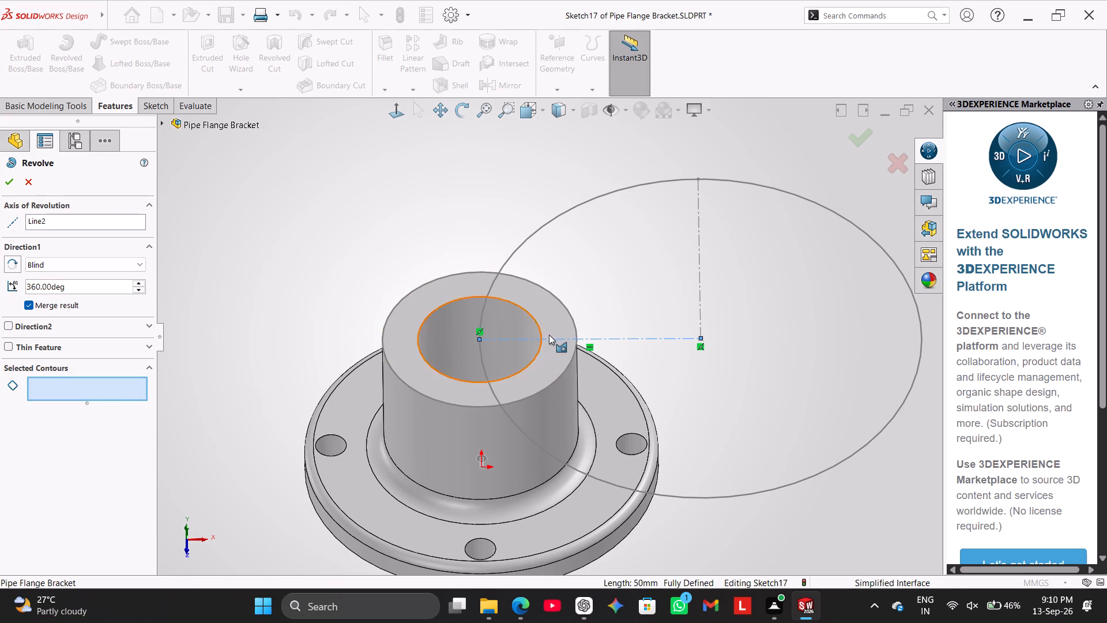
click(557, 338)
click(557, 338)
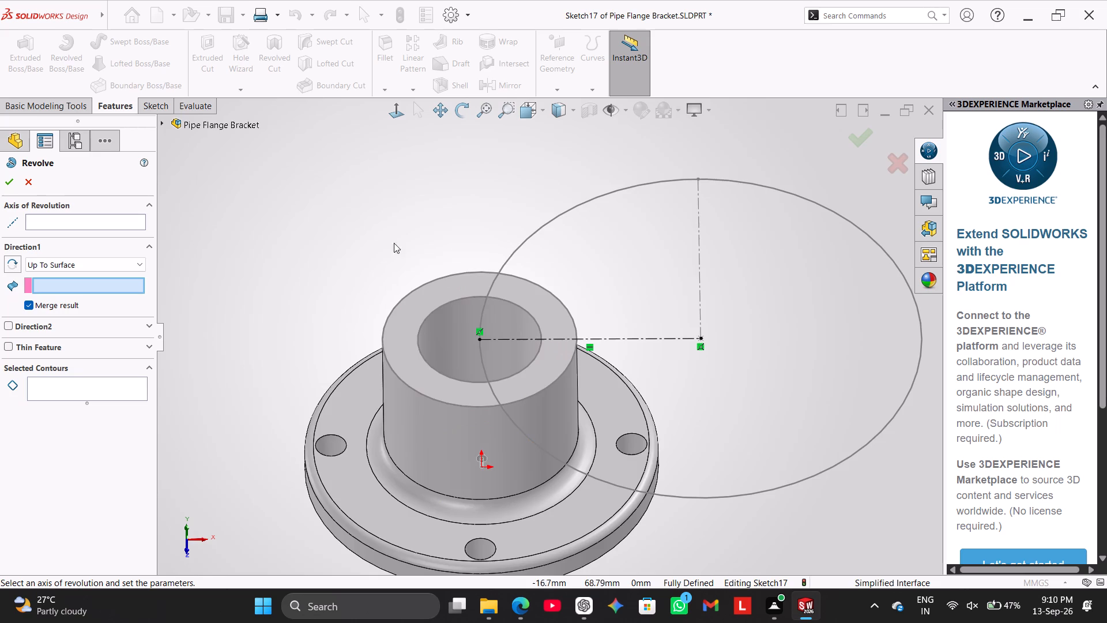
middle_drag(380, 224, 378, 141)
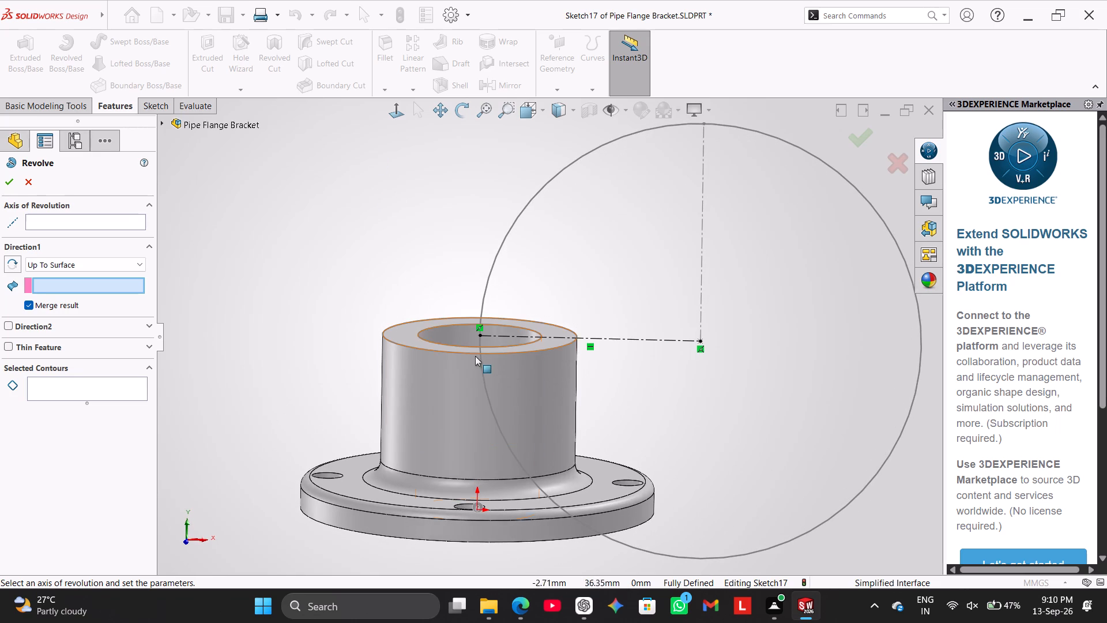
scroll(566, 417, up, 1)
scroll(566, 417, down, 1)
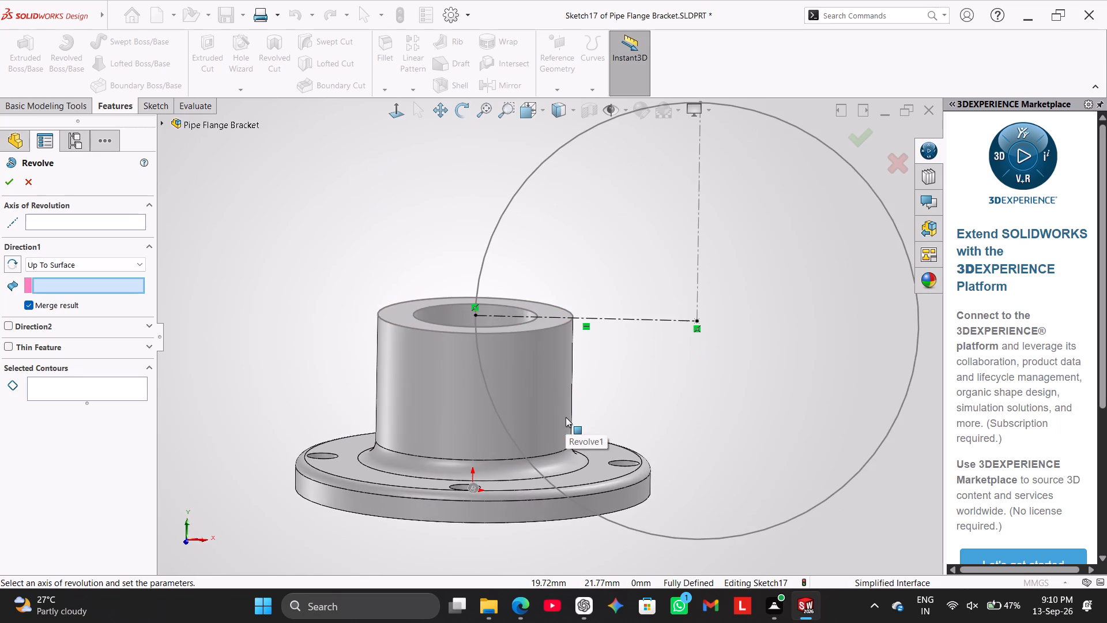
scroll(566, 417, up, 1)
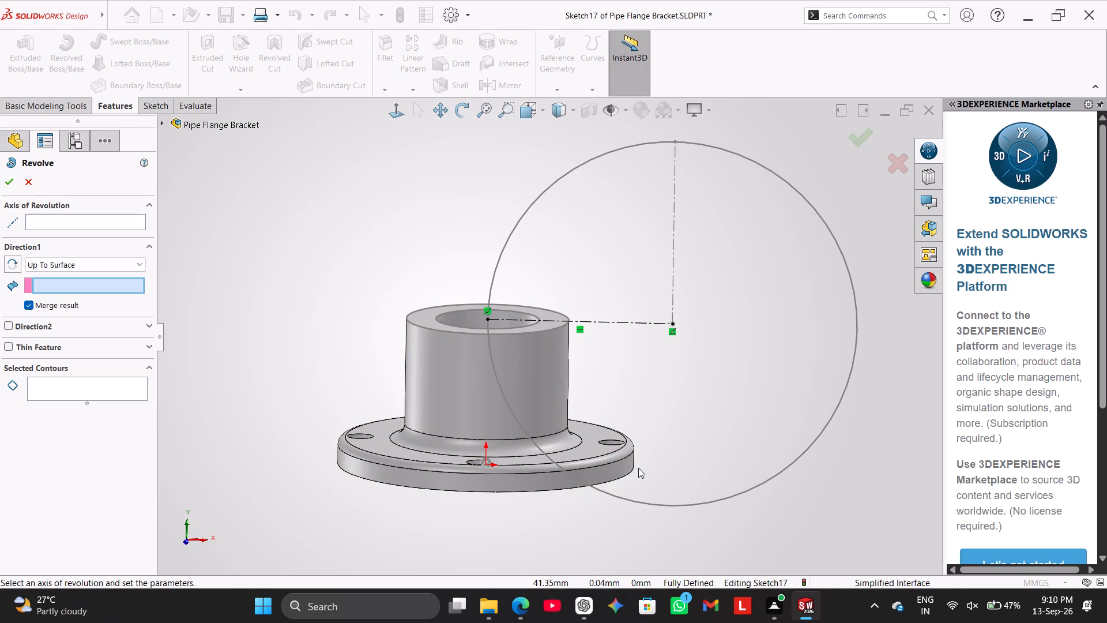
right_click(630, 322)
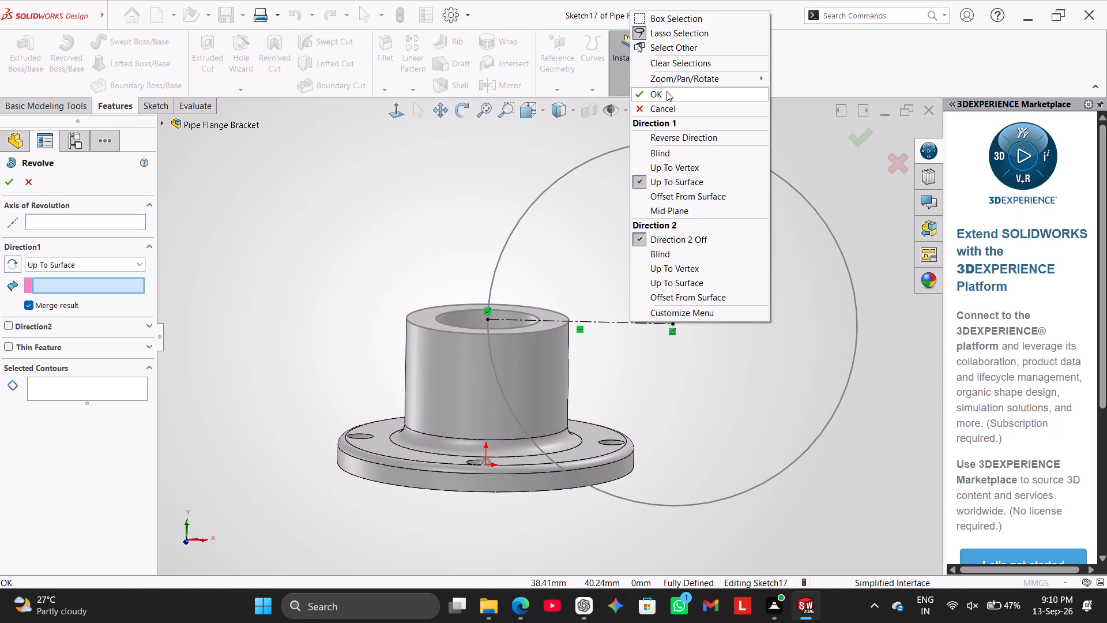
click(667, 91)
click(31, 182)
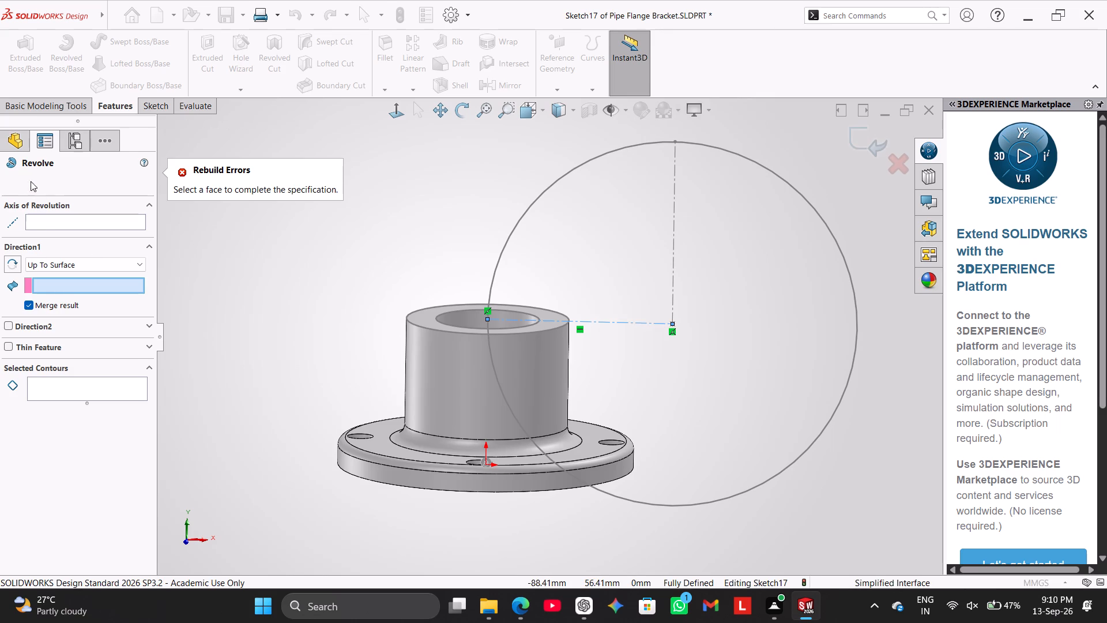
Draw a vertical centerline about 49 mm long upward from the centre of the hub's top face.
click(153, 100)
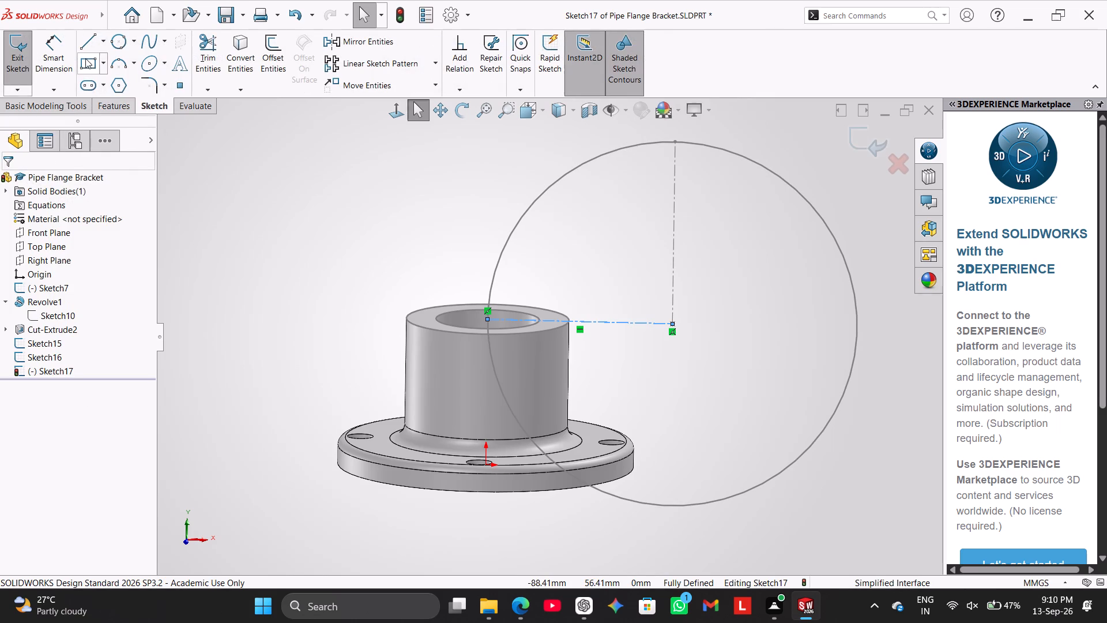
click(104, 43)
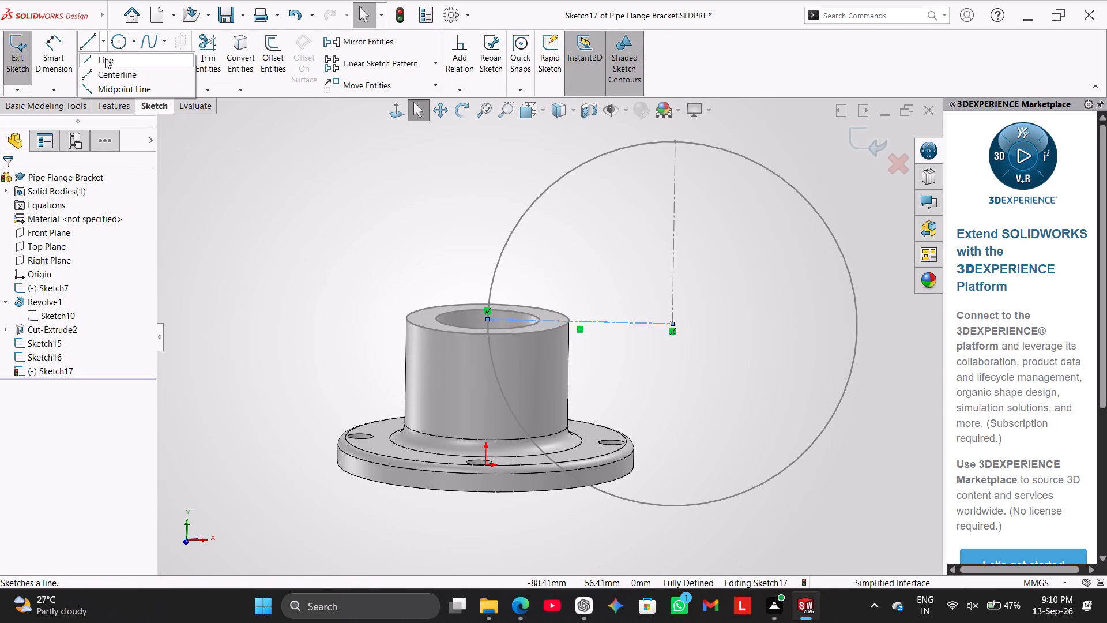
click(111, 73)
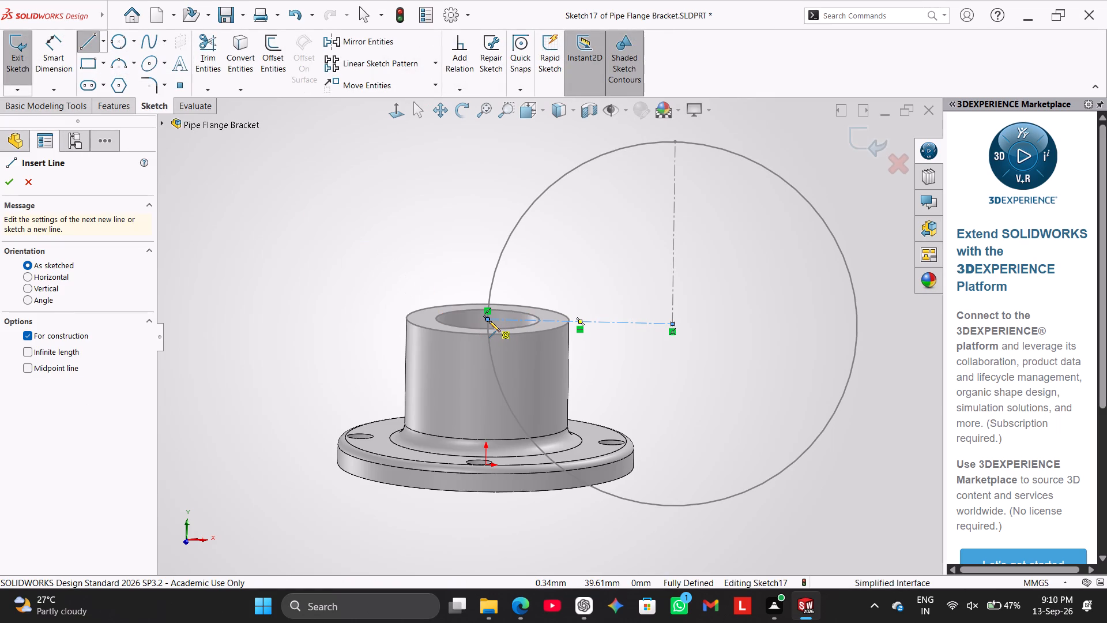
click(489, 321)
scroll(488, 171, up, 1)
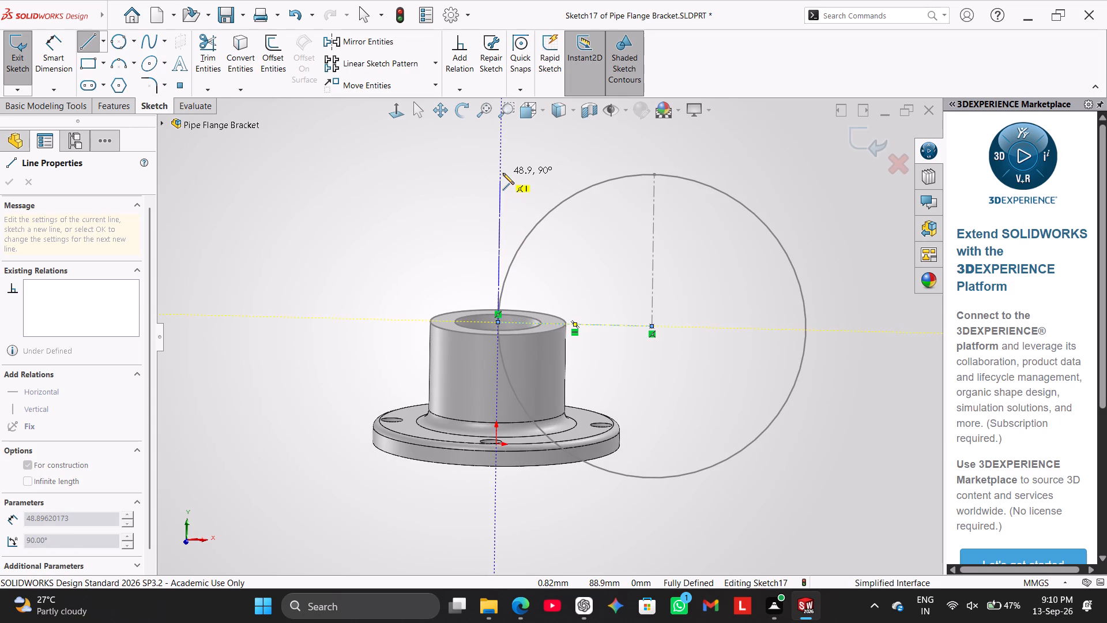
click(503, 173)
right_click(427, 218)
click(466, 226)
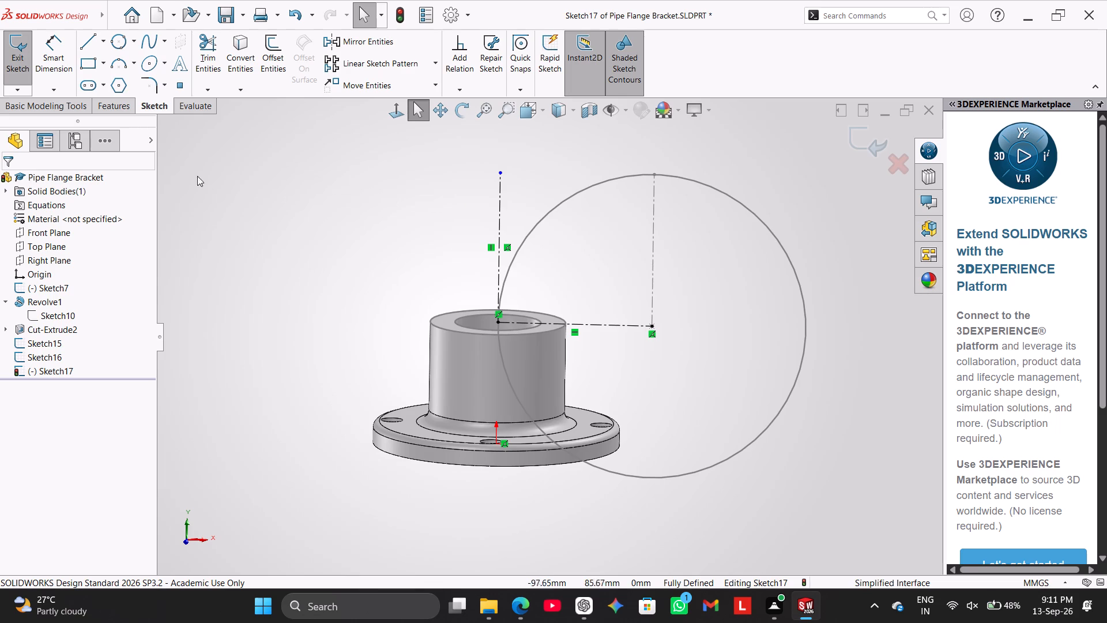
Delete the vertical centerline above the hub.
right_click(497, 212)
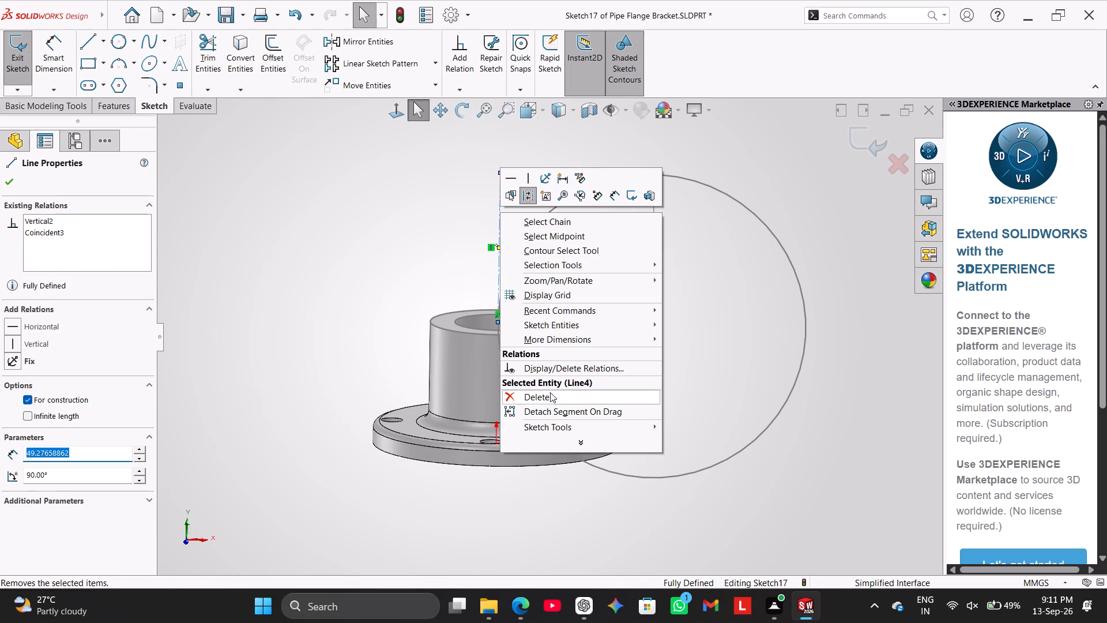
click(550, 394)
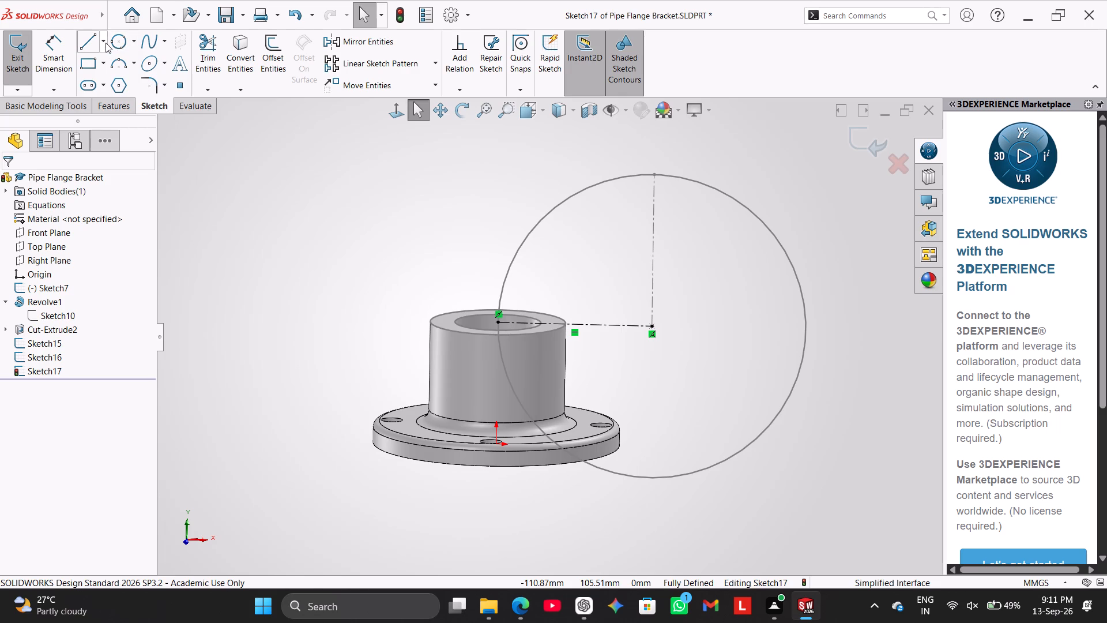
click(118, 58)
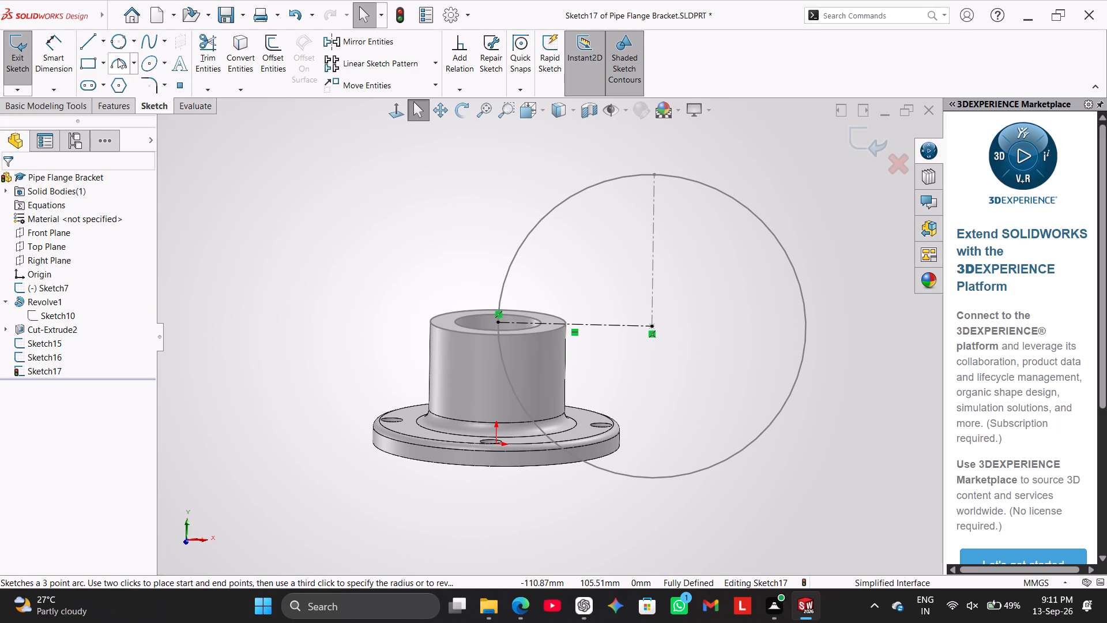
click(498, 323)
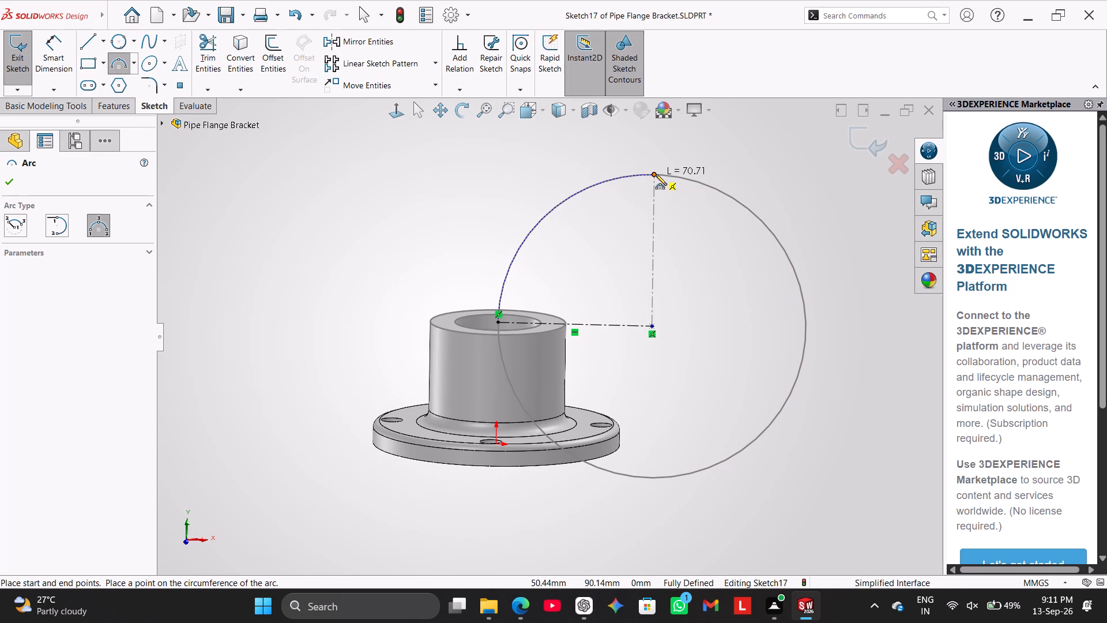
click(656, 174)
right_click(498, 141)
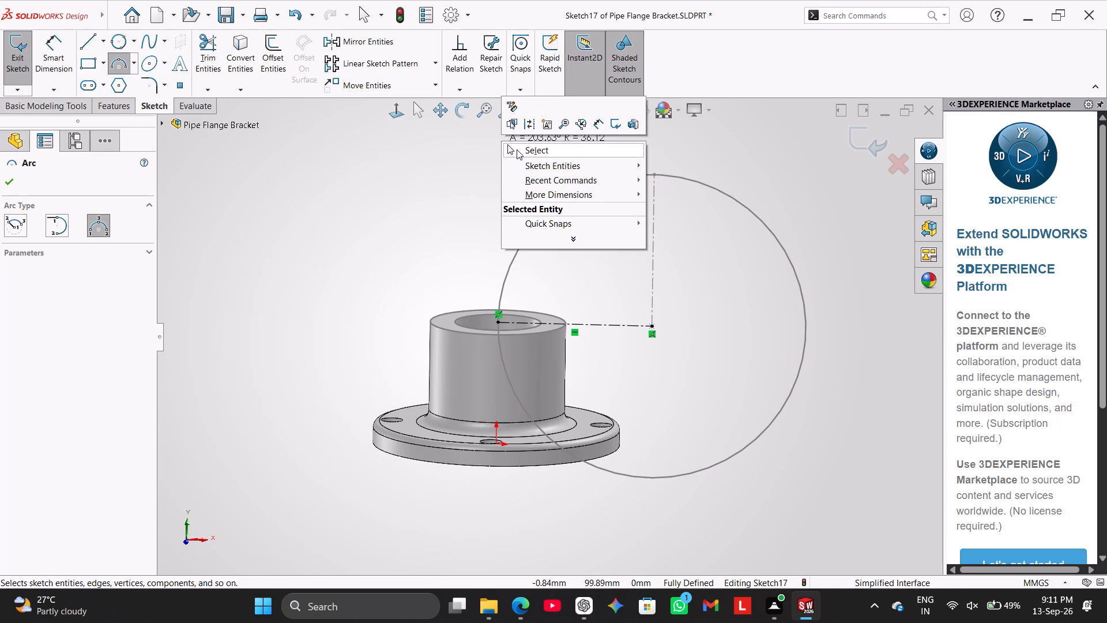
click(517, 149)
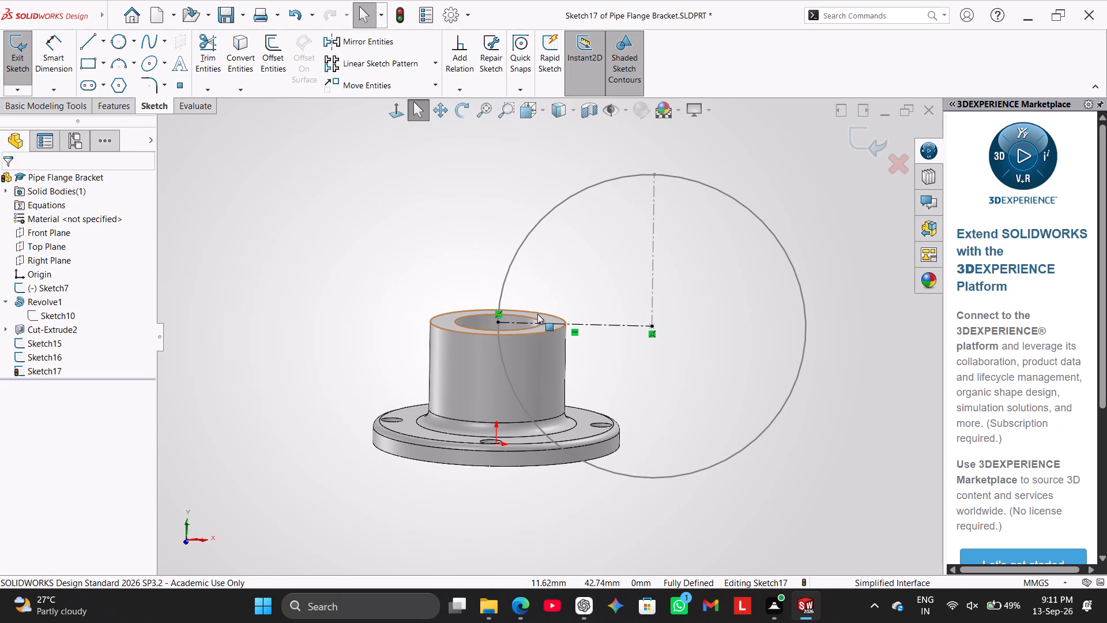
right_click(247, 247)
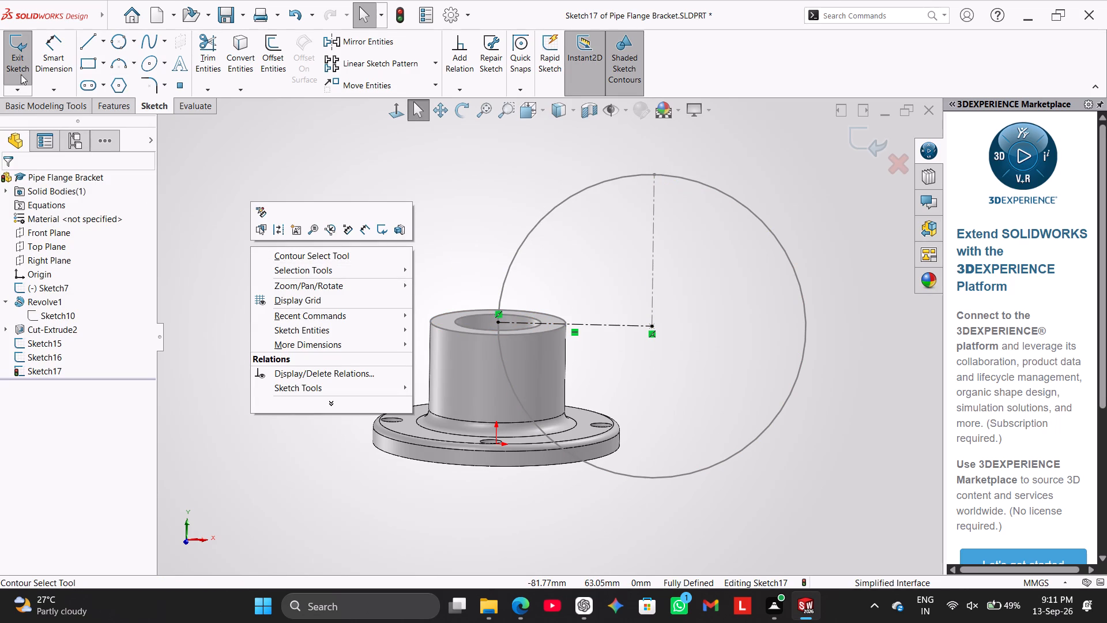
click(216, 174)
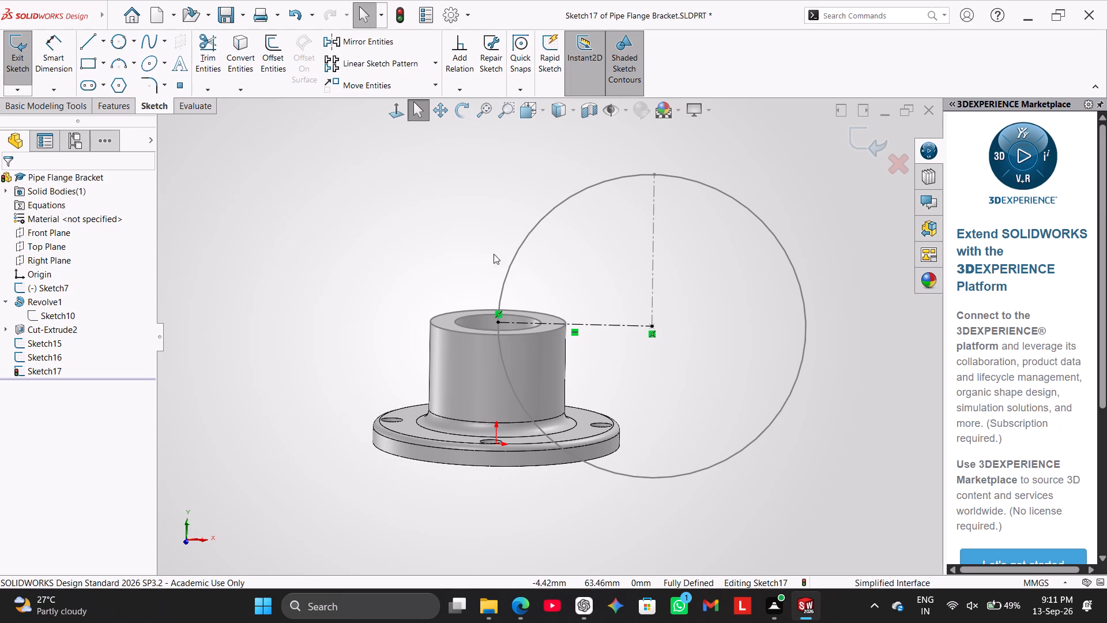
In the 100 mm circle's sketch, draw a horizontal line about 100 mm long across its diameter from the hub's top centre.
double_click(512, 258)
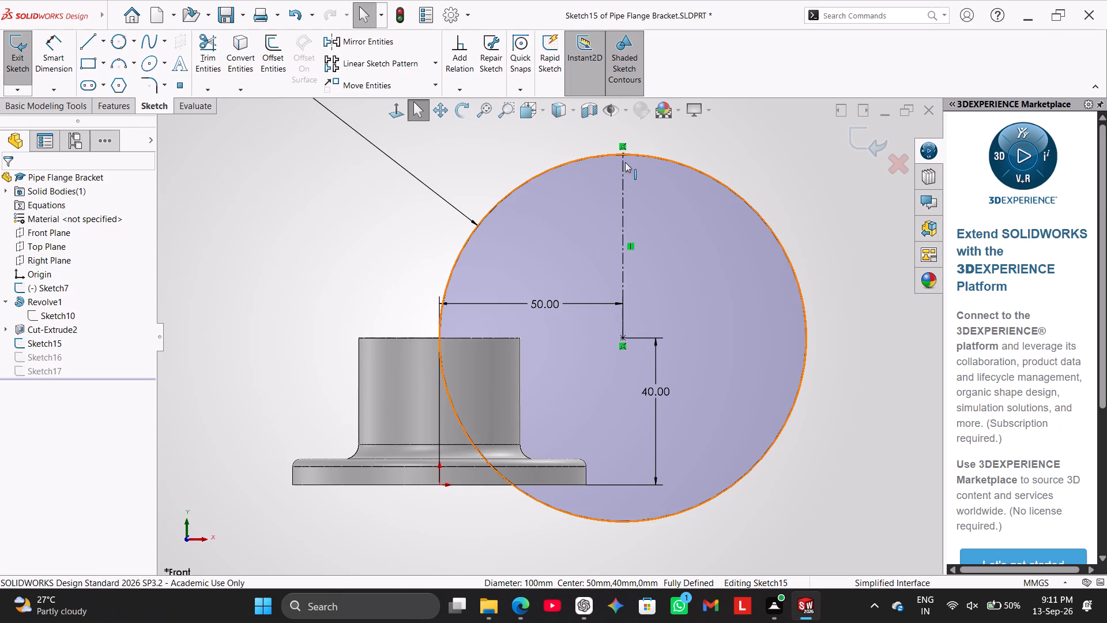
click(205, 42)
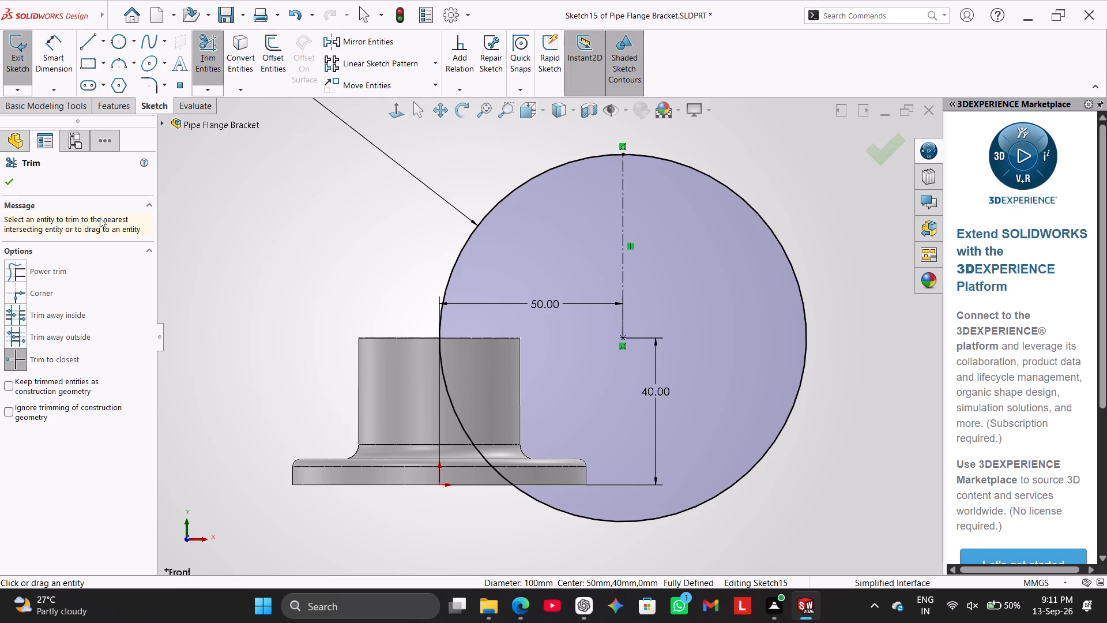
click(18, 63)
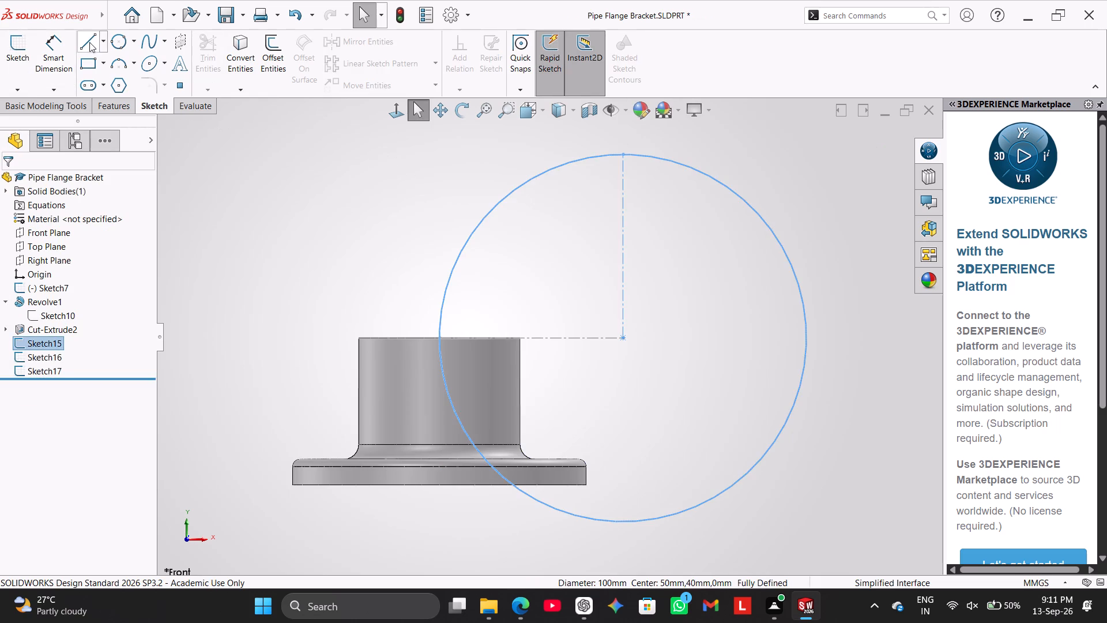
click(89, 41)
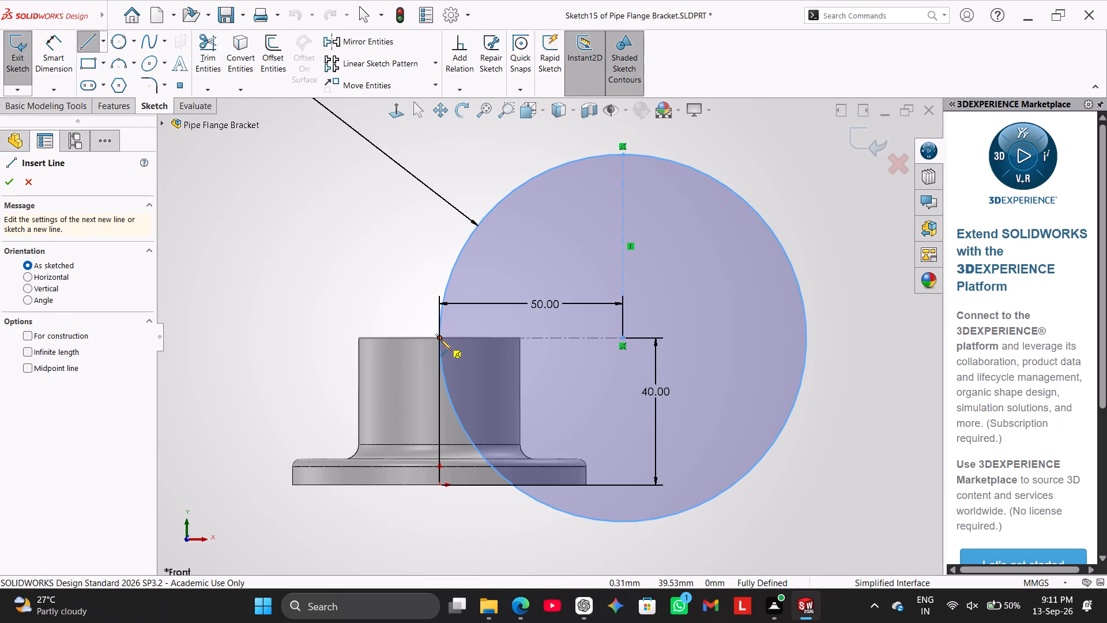
click(440, 339)
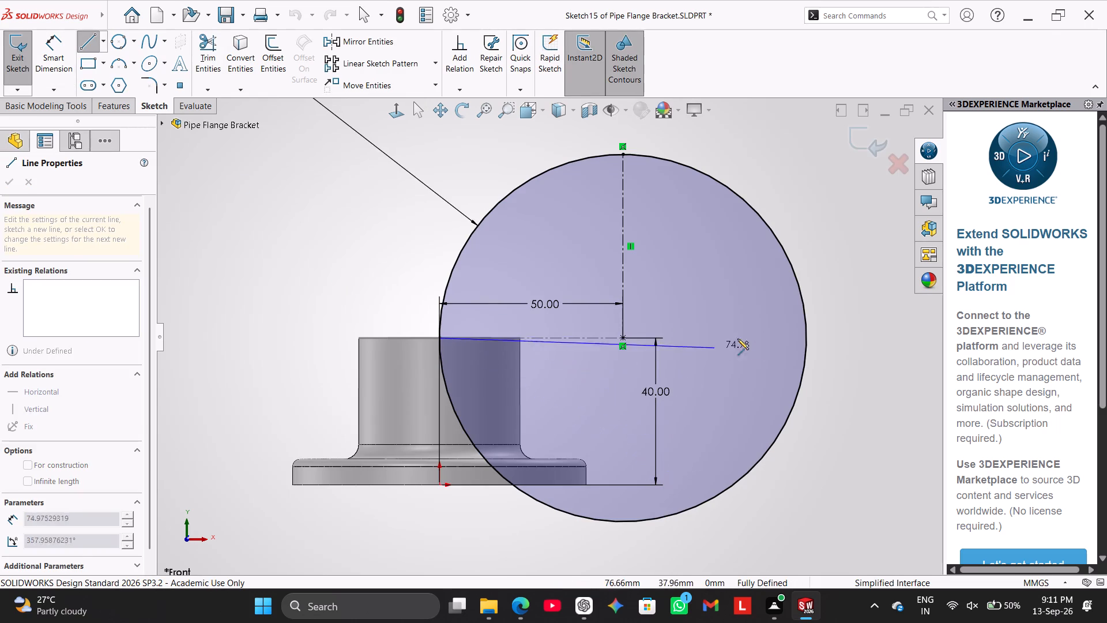
click(808, 335)
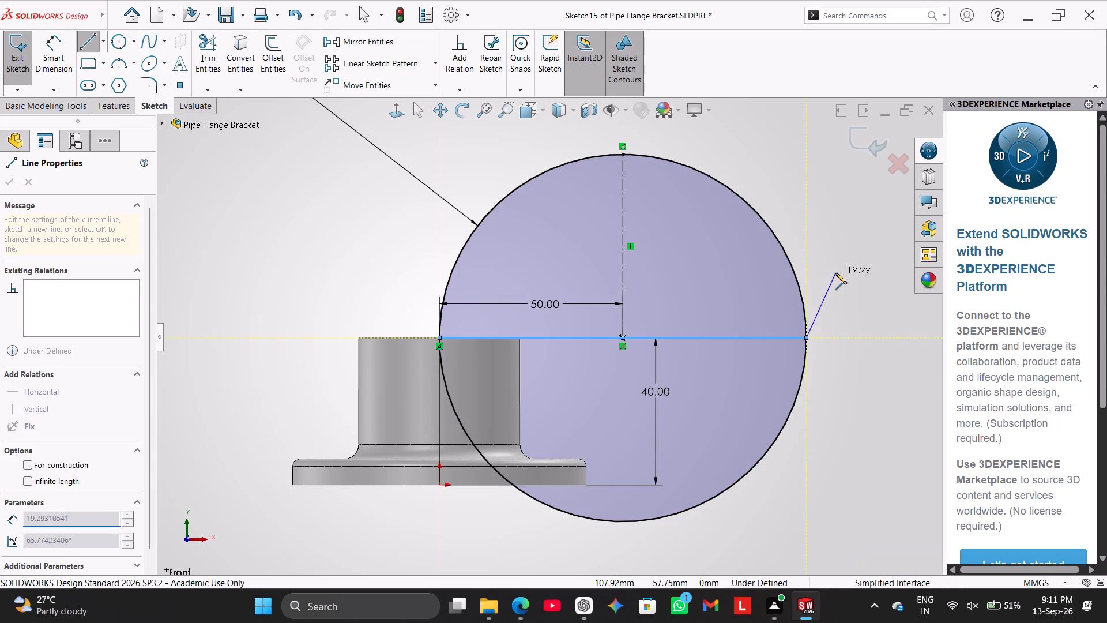
right_click(835, 272)
click(846, 283)
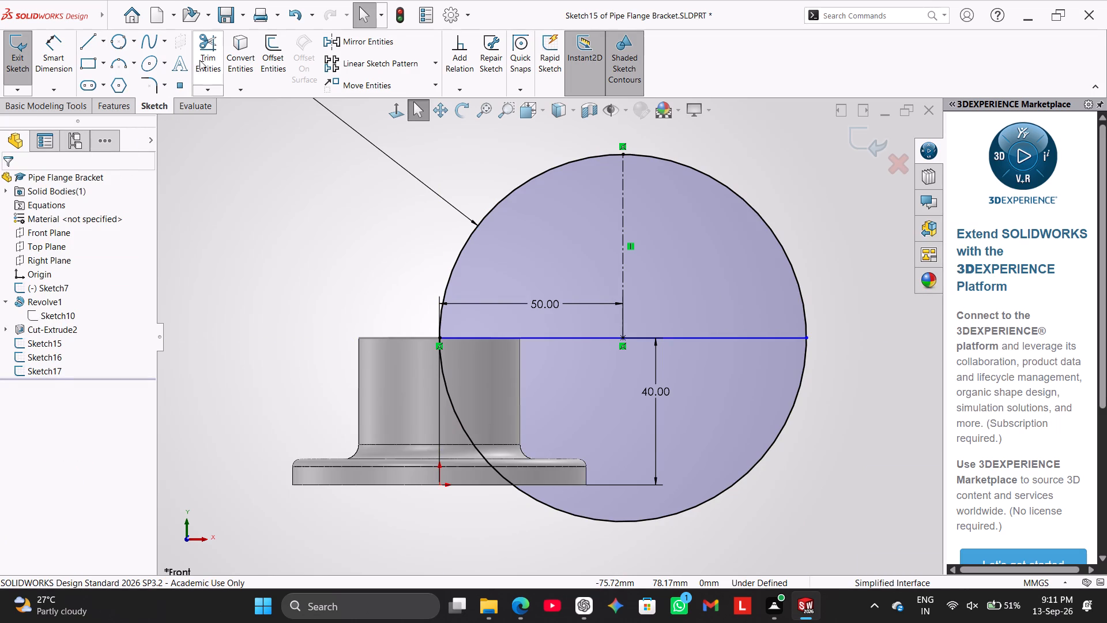
Trim away the lower half of the 100 mm circle below the horizontal diameter line.
click(201, 58)
click(645, 517)
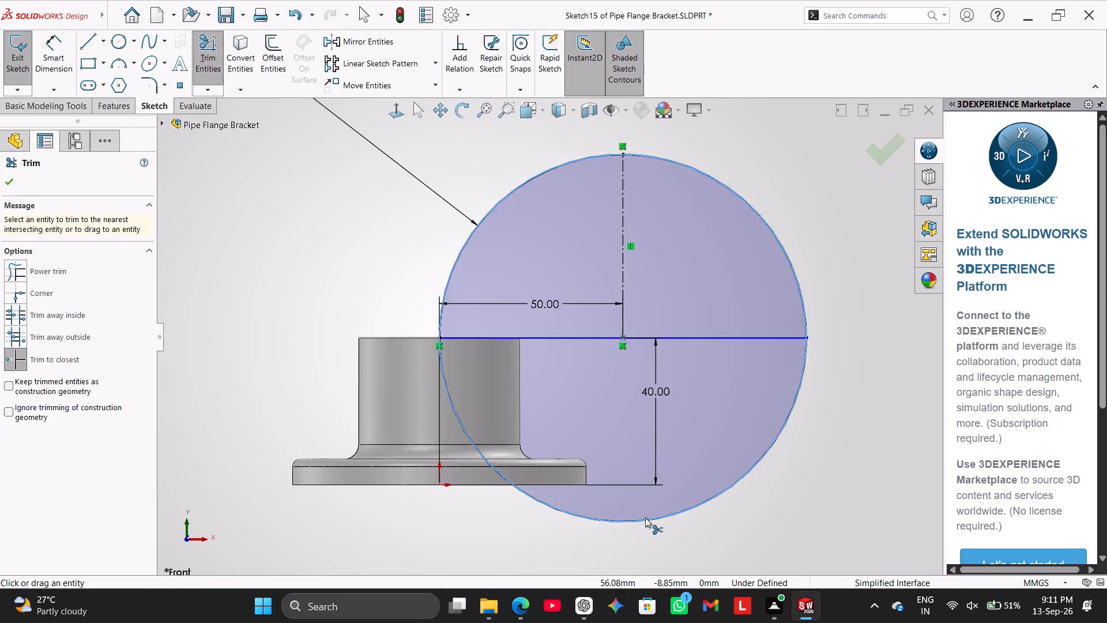
right_click(804, 209)
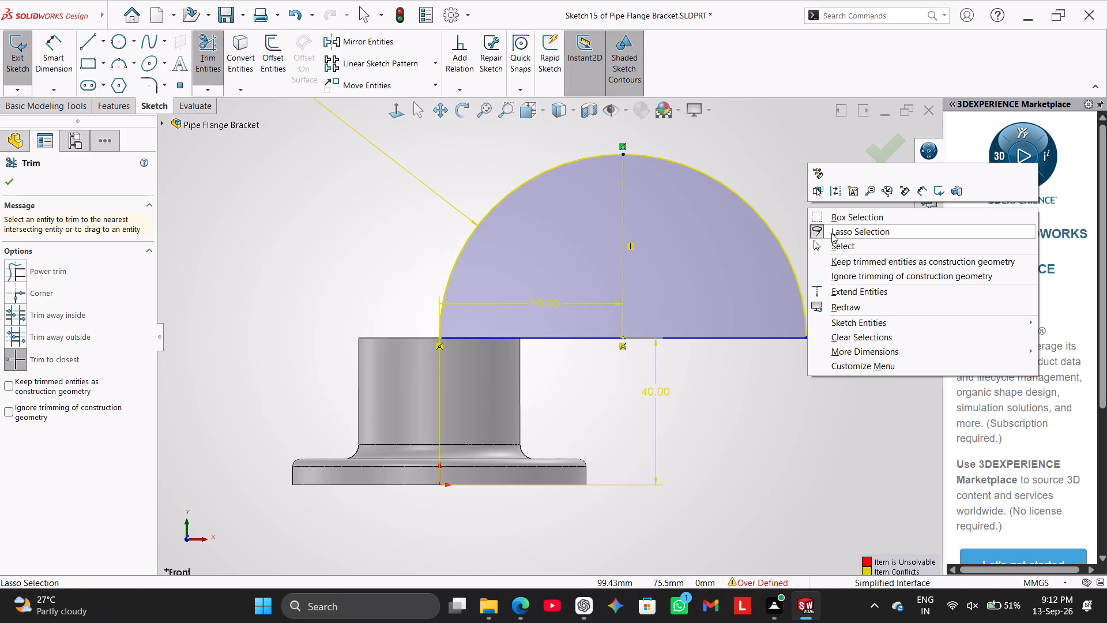
click(845, 249)
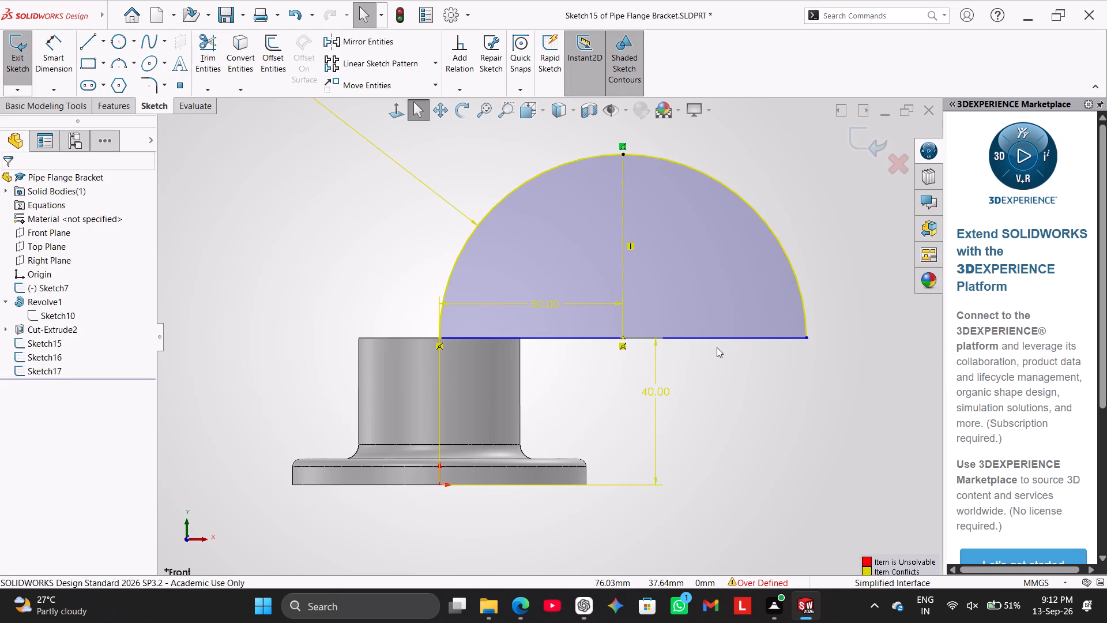
Delete the horizontal line across the bottom of the half circle.
click(736, 337)
right_click(735, 337)
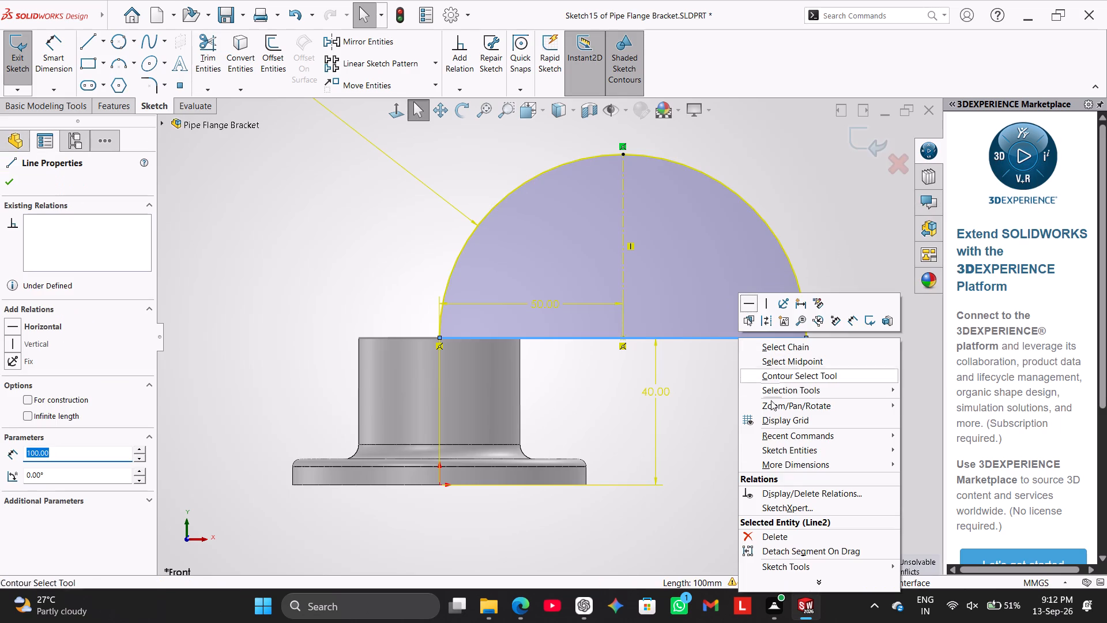
click(793, 532)
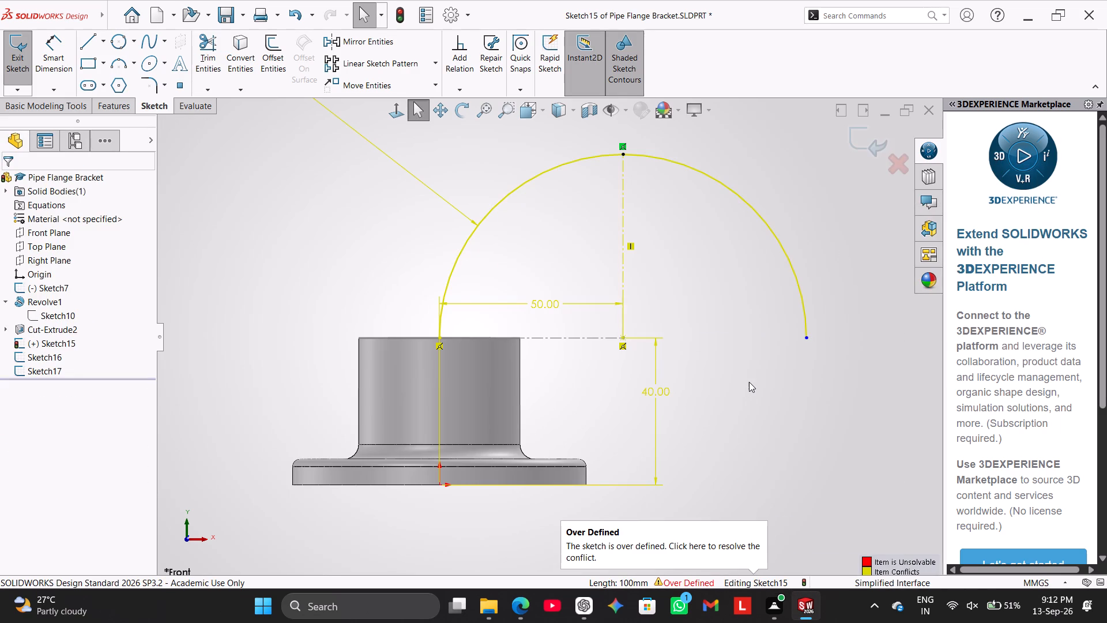
Delete the 50 mm horizontal dimension between the hub's centre and the arc's centre.
scroll(695, 363, up, 1)
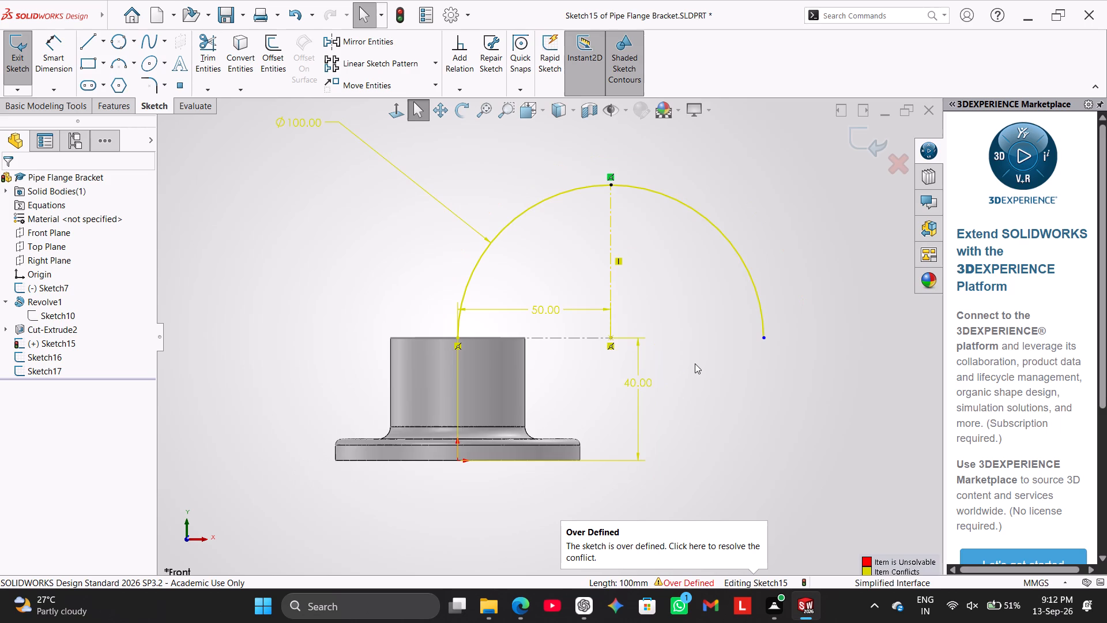
scroll(695, 363, up, 1)
scroll(695, 363, down, 1)
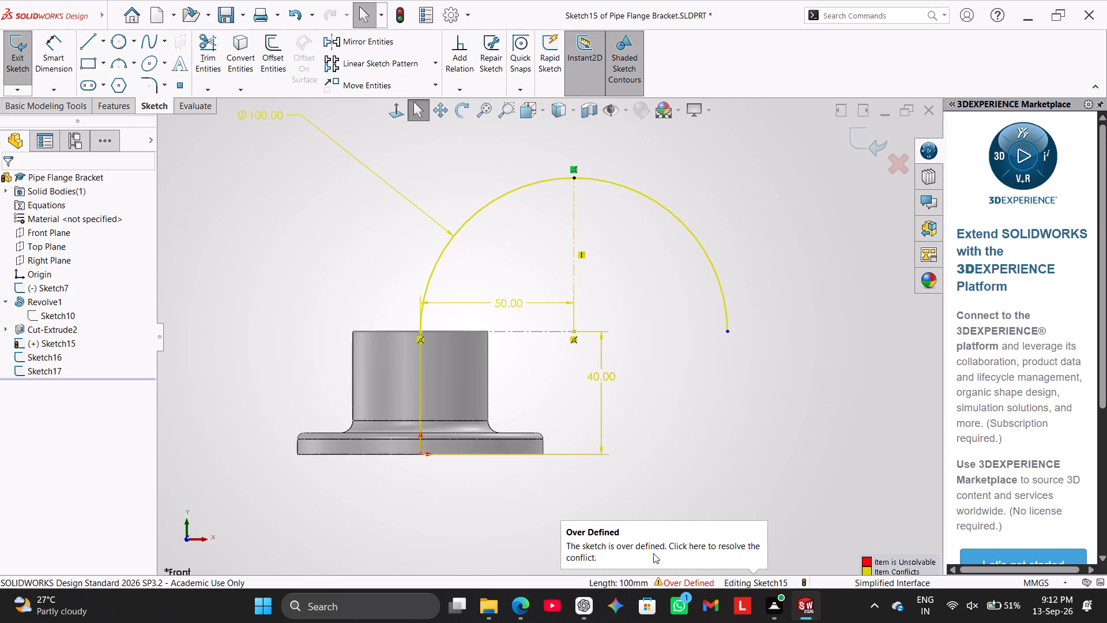
click(676, 575)
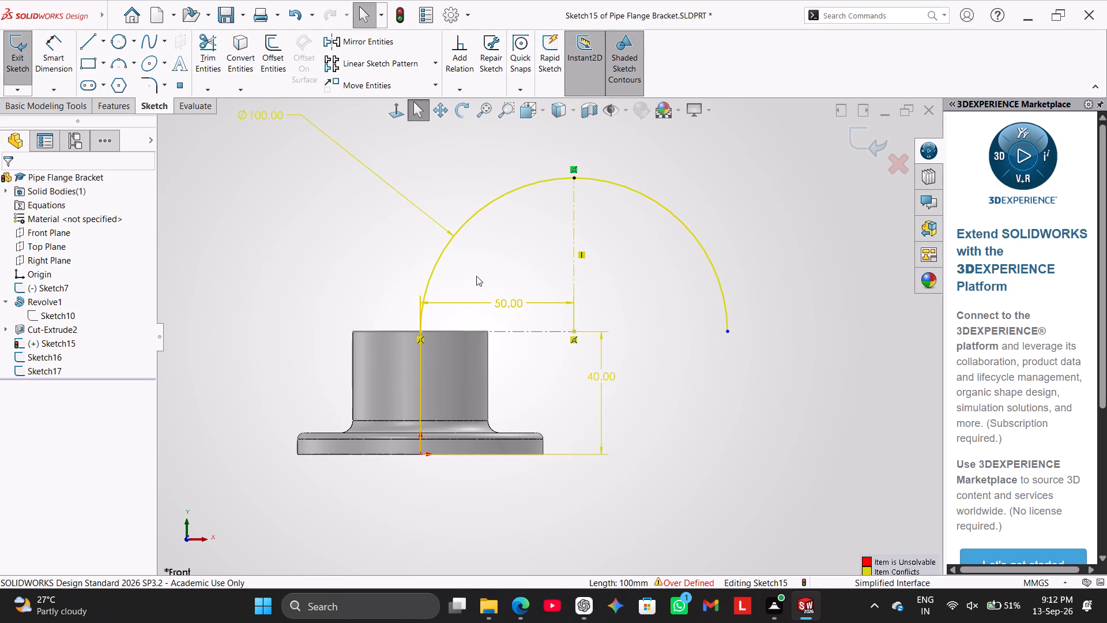
right_click(507, 297)
click(572, 453)
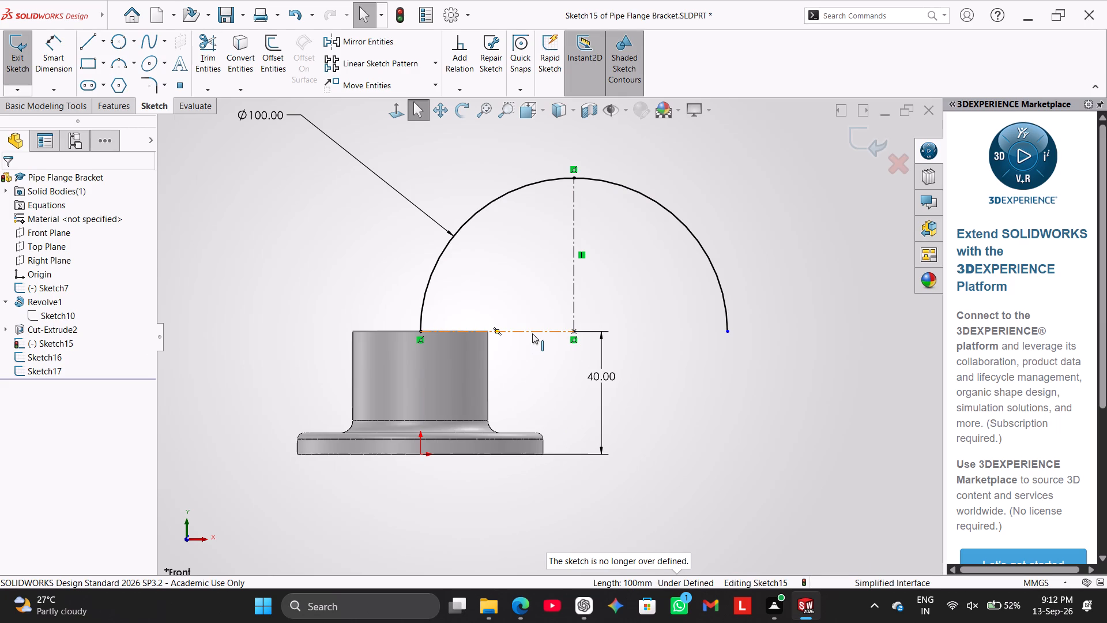
Trim away the half of the arc beyond the vertical centerline, leaving the quarter that starts at the hub.
click(638, 331)
drag(197, 56, 203, 55)
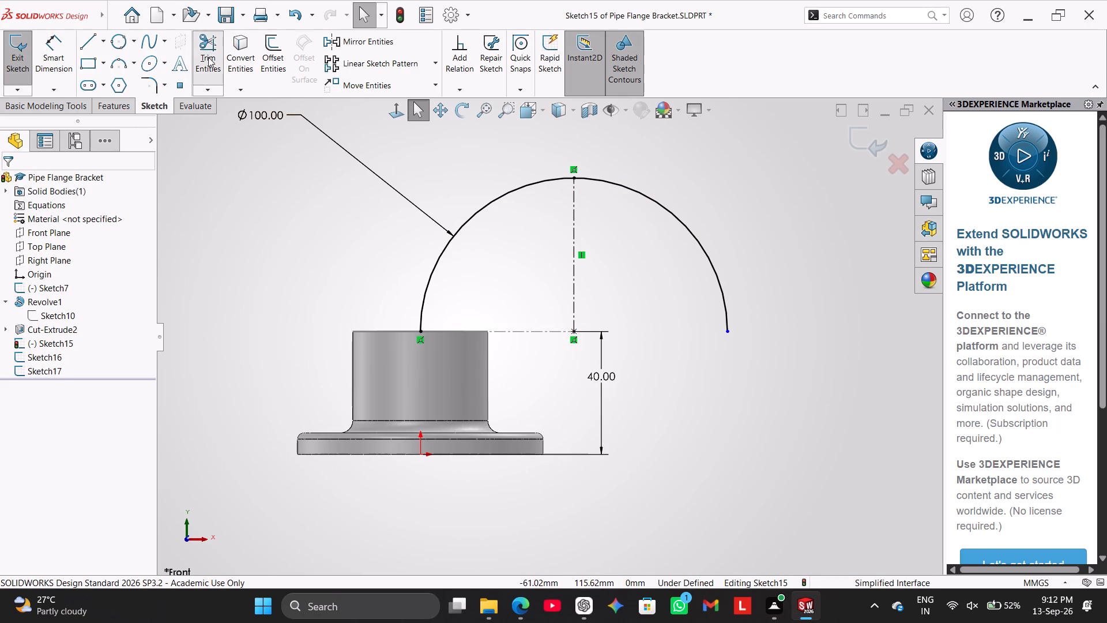
click(706, 254)
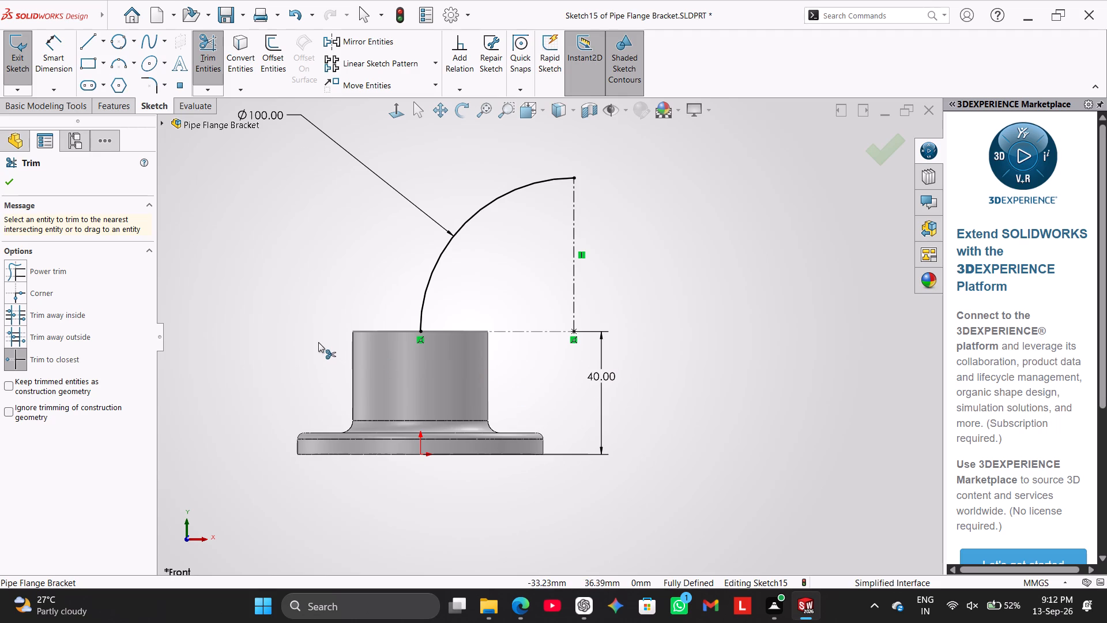
scroll(318, 341, up, 1)
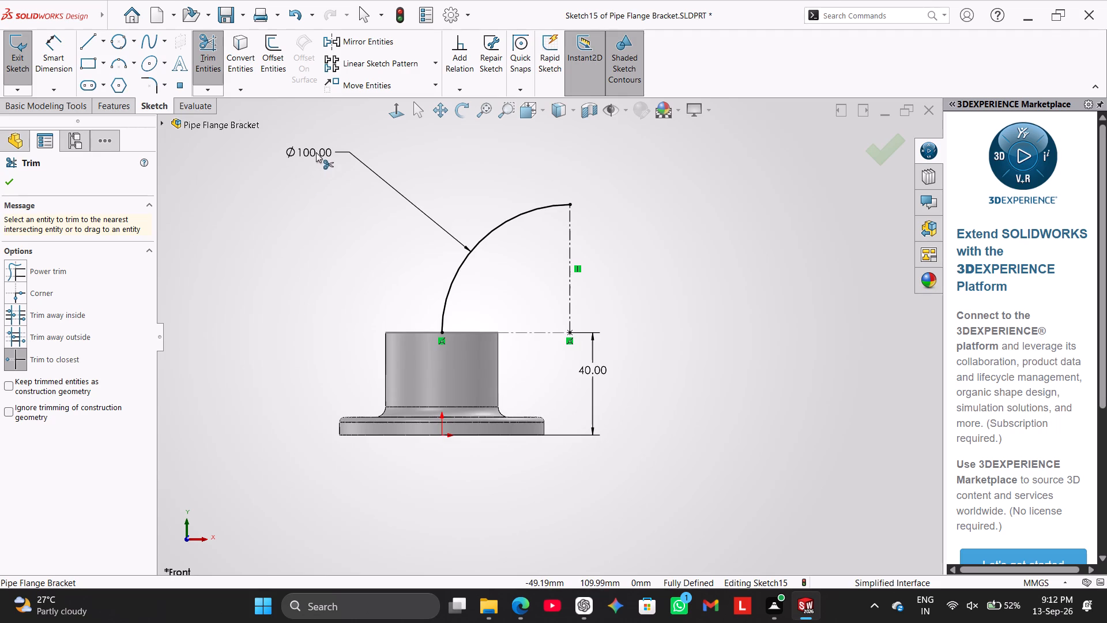
click(208, 67)
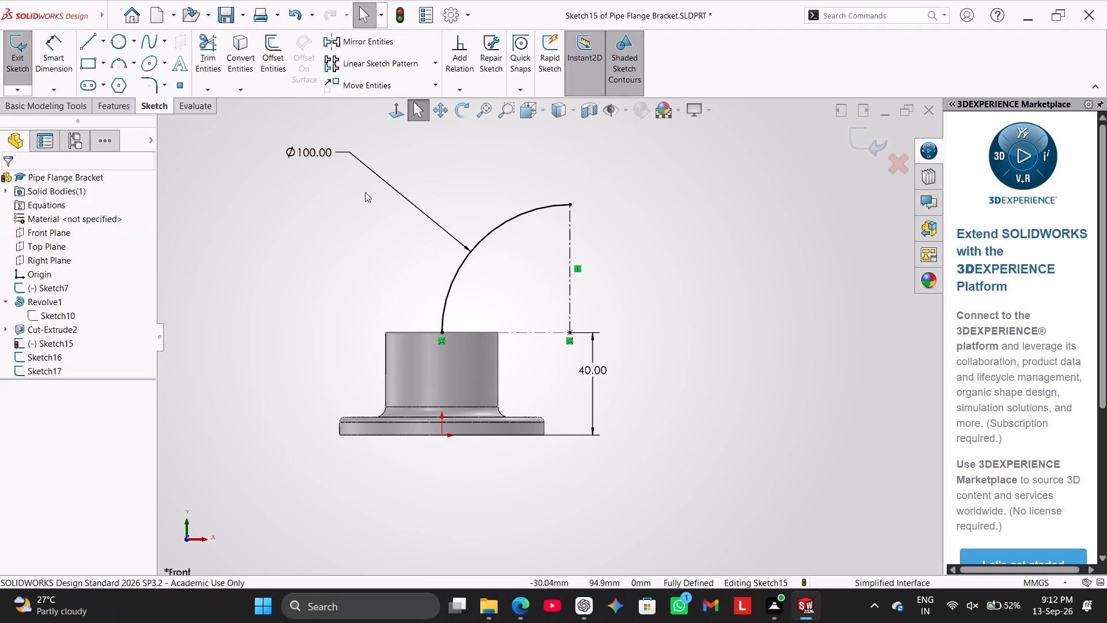
Delete the 100 mm diameter dimension from the quarter arc.
right_click(315, 149)
click(406, 309)
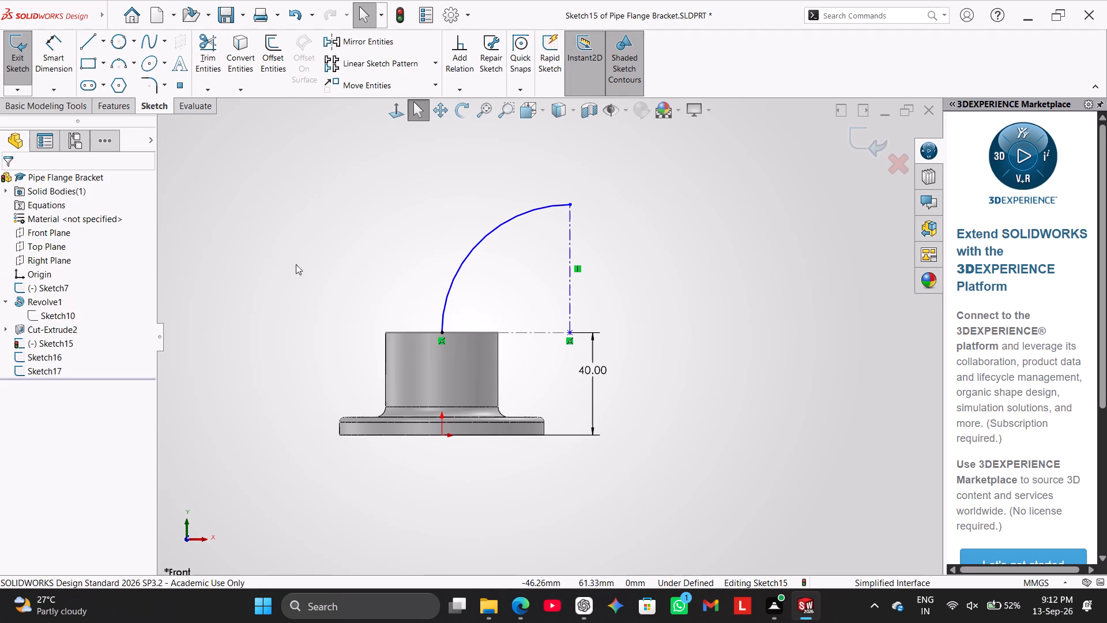
Dimension the quarter arc with a 50 mm radius.
click(54, 60)
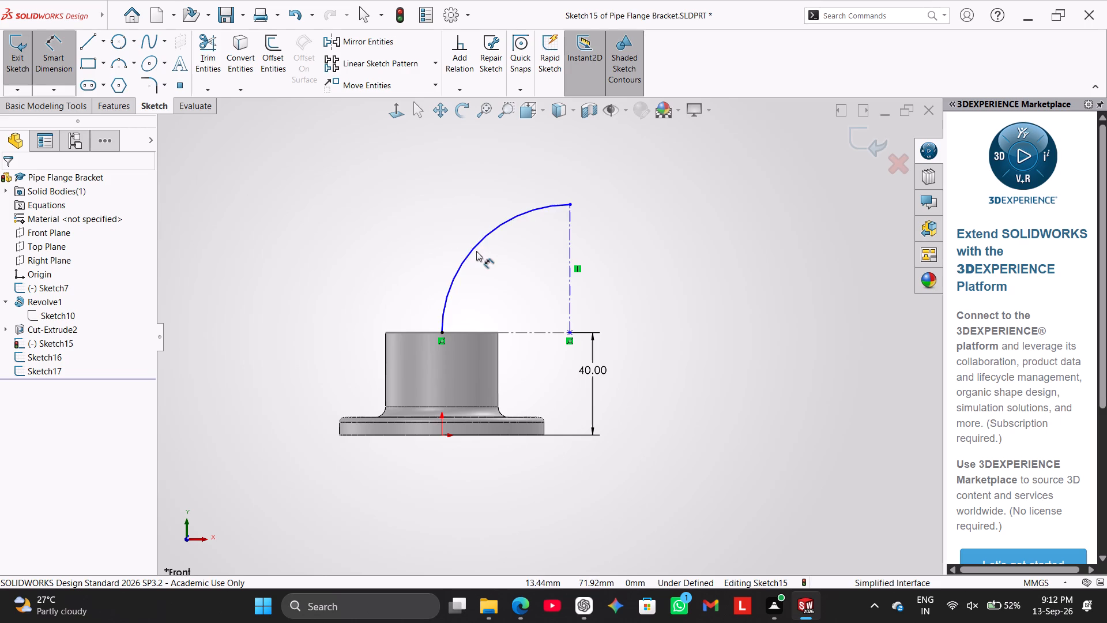
click(476, 251)
click(469, 249)
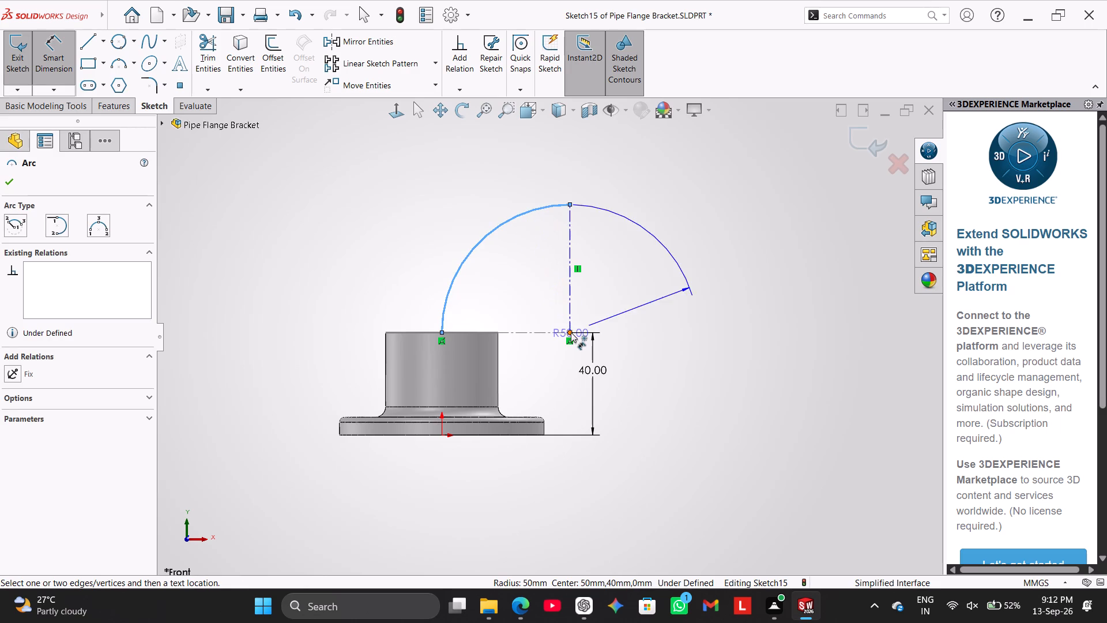
click(569, 332)
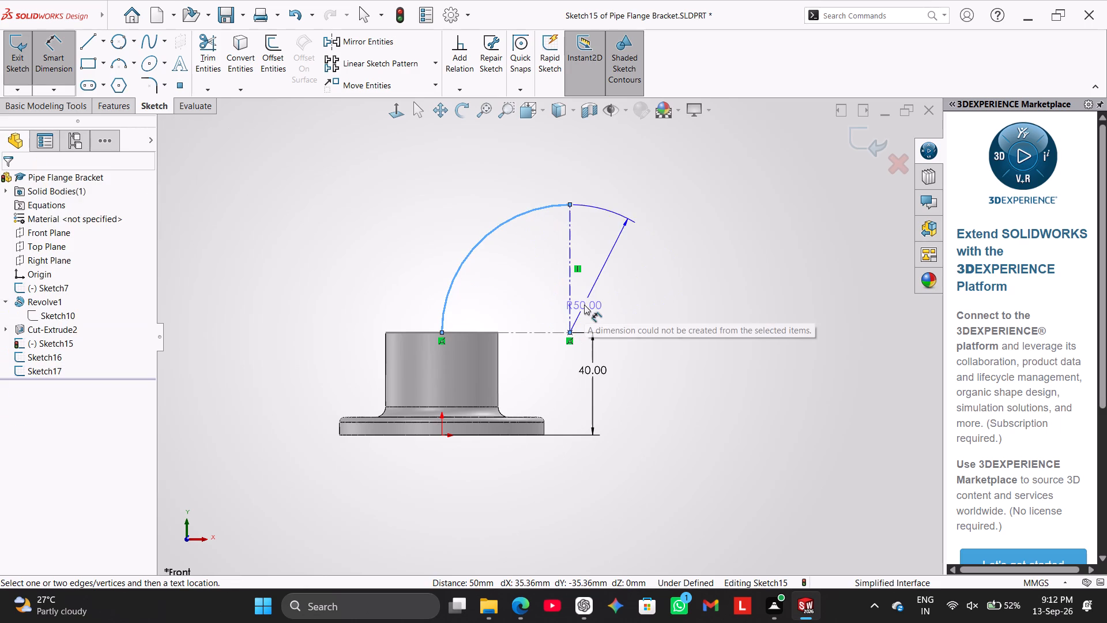
click(524, 296)
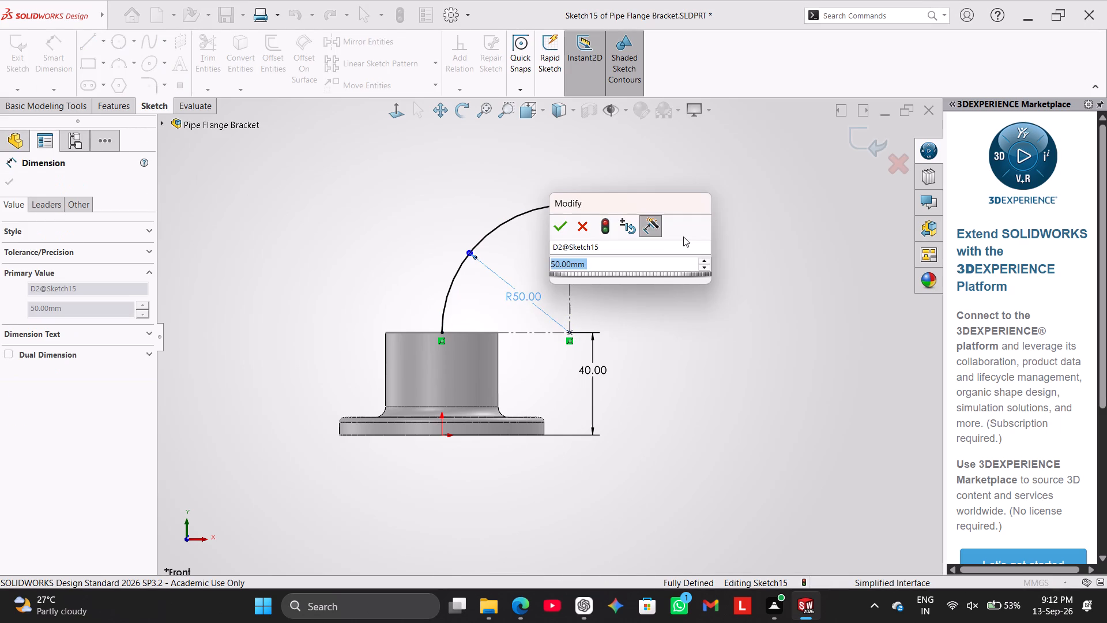
click(559, 221)
click(633, 289)
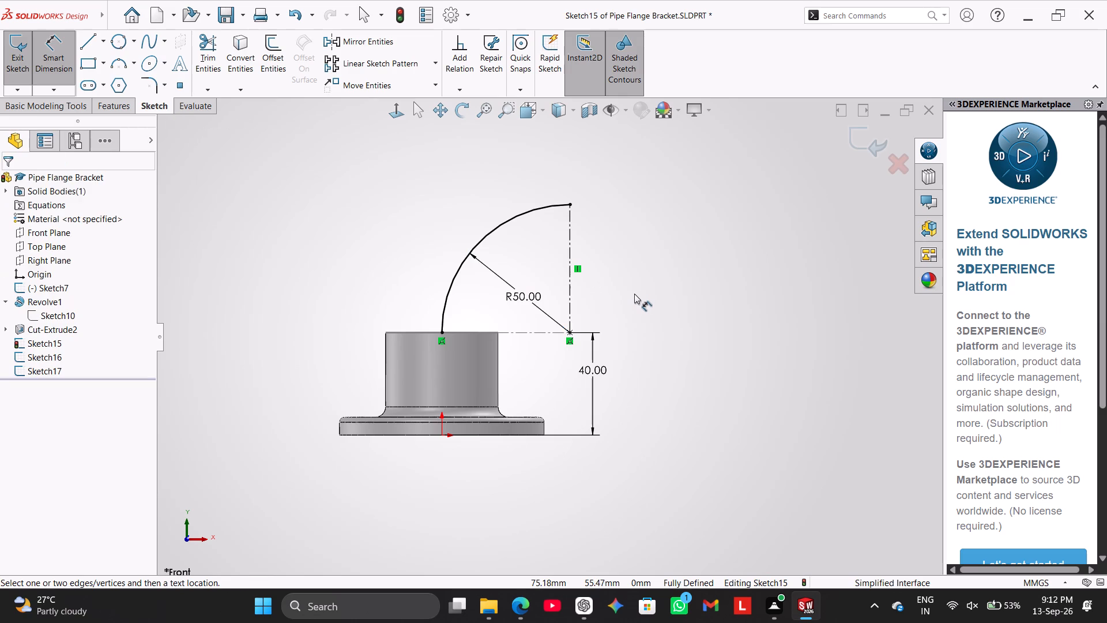
click(507, 222)
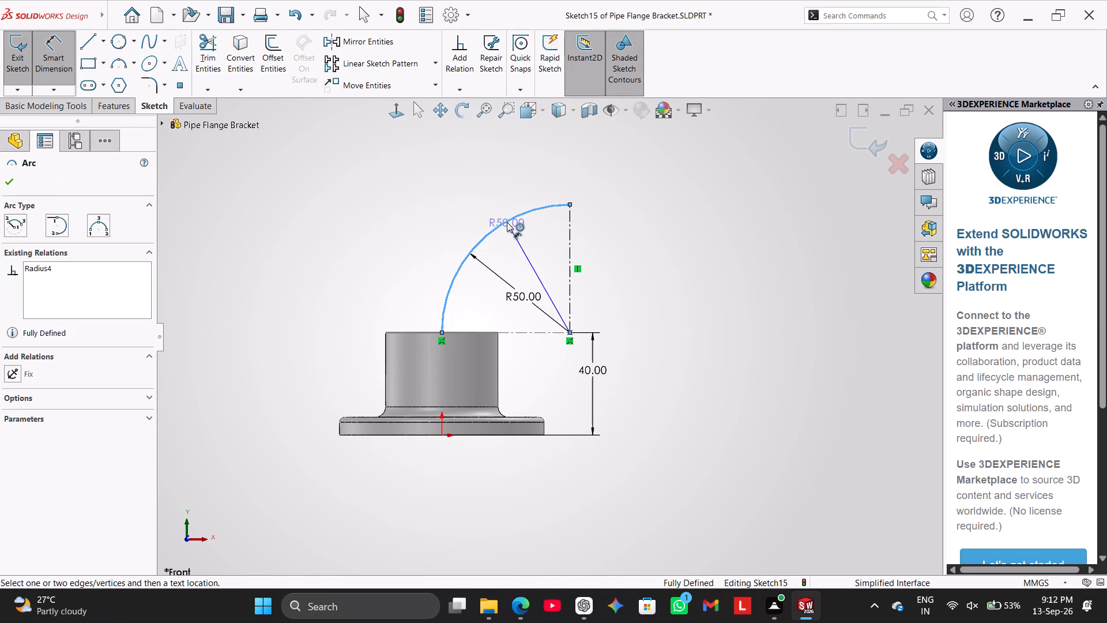
click(51, 51)
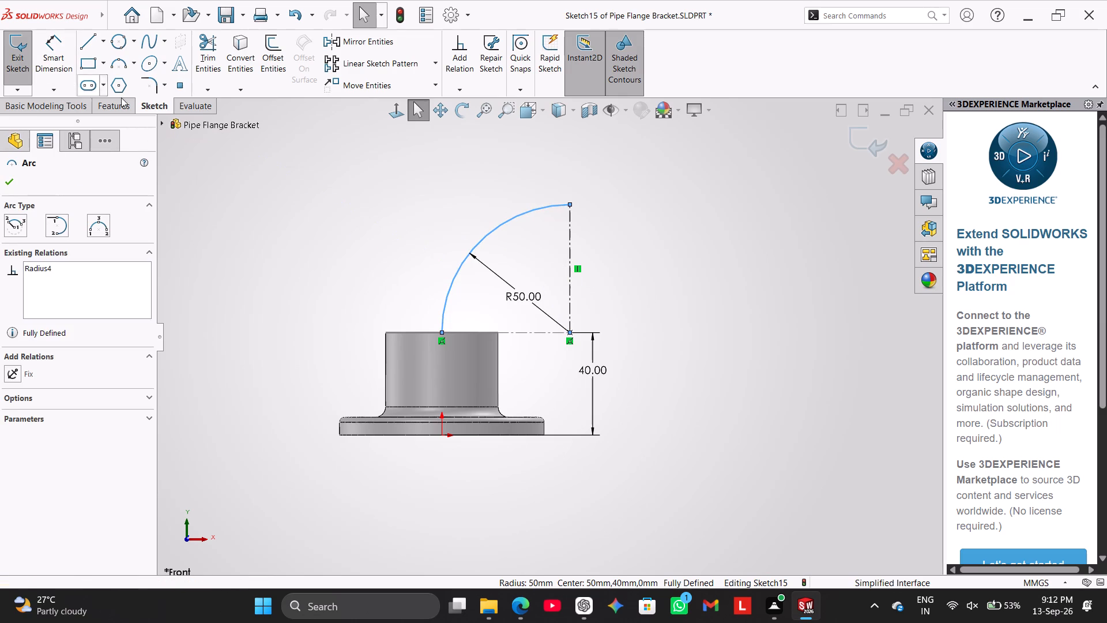
Convert the 50 mm radius quarter arc to construction geometry.
click(479, 243)
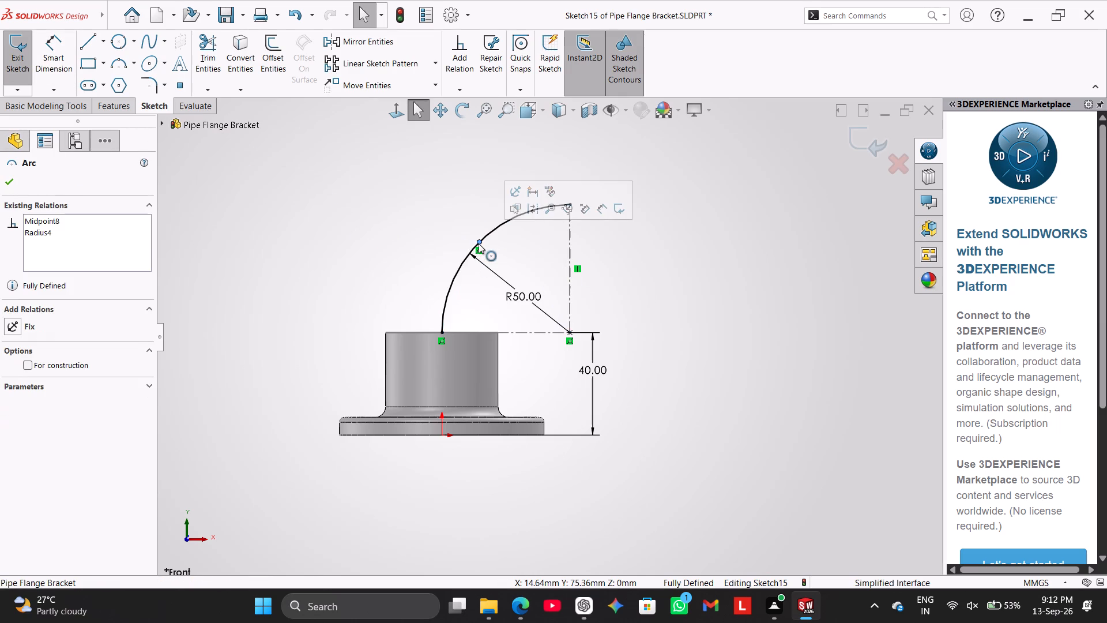
click(529, 209)
click(419, 223)
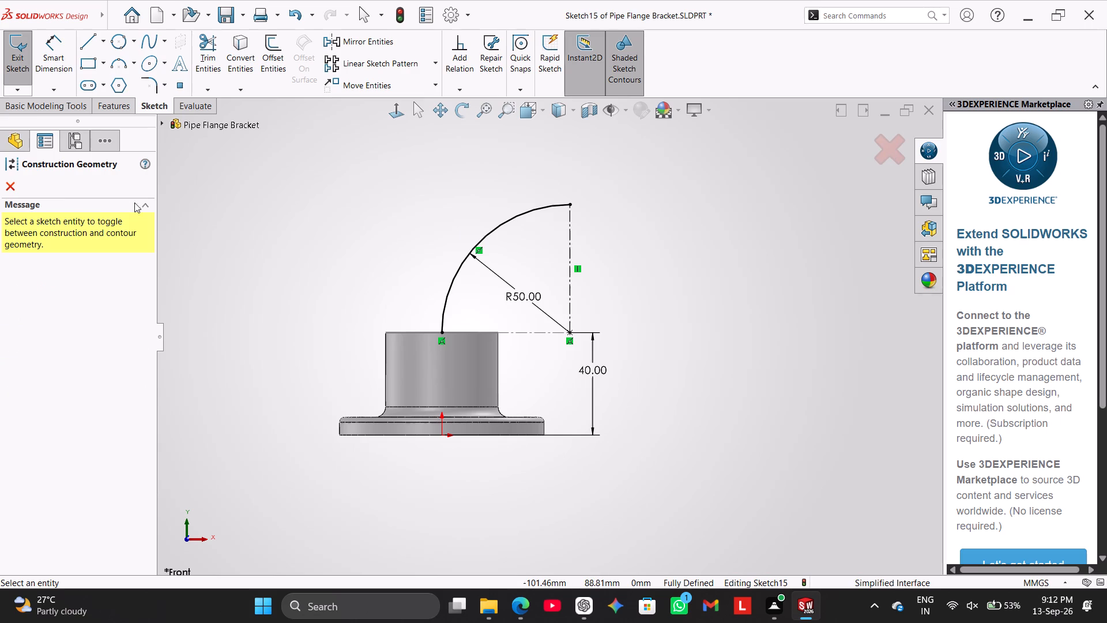
click(3, 183)
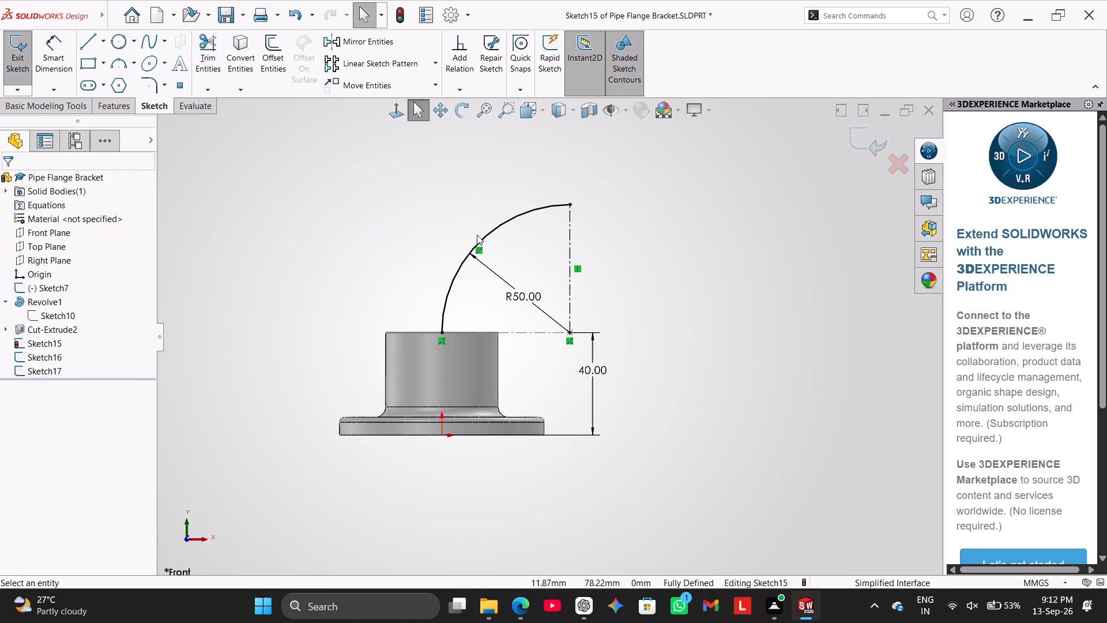
click(491, 232)
click(540, 200)
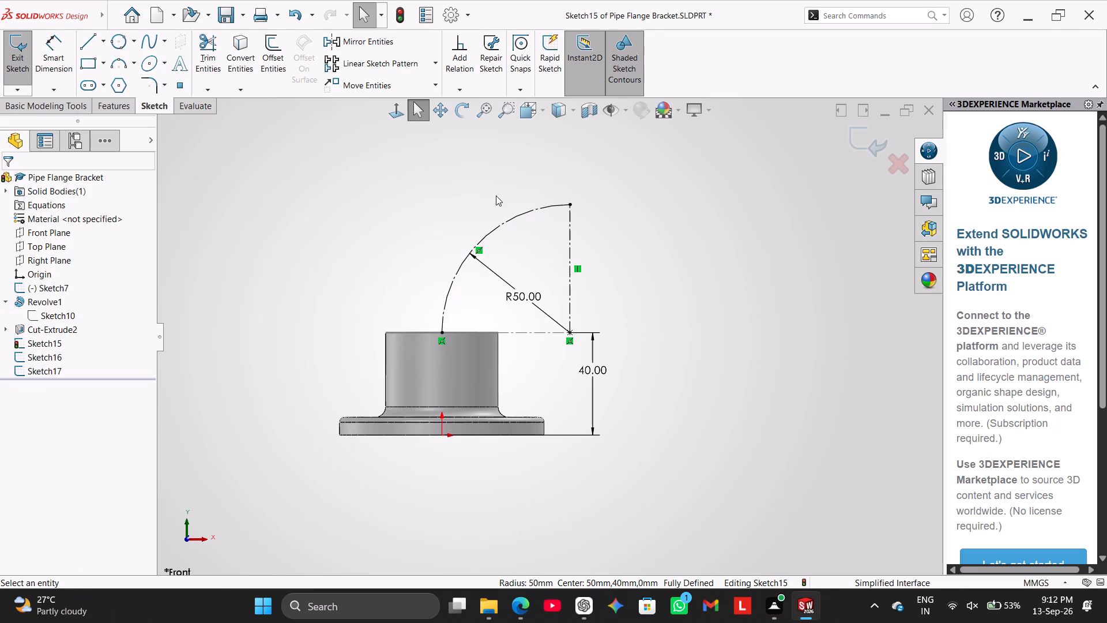
Start a Revolve, clear the preselected vertical axis line and try to use the 50 mm radius arc as the axis of revolution.
scroll(590, 211, down, 2)
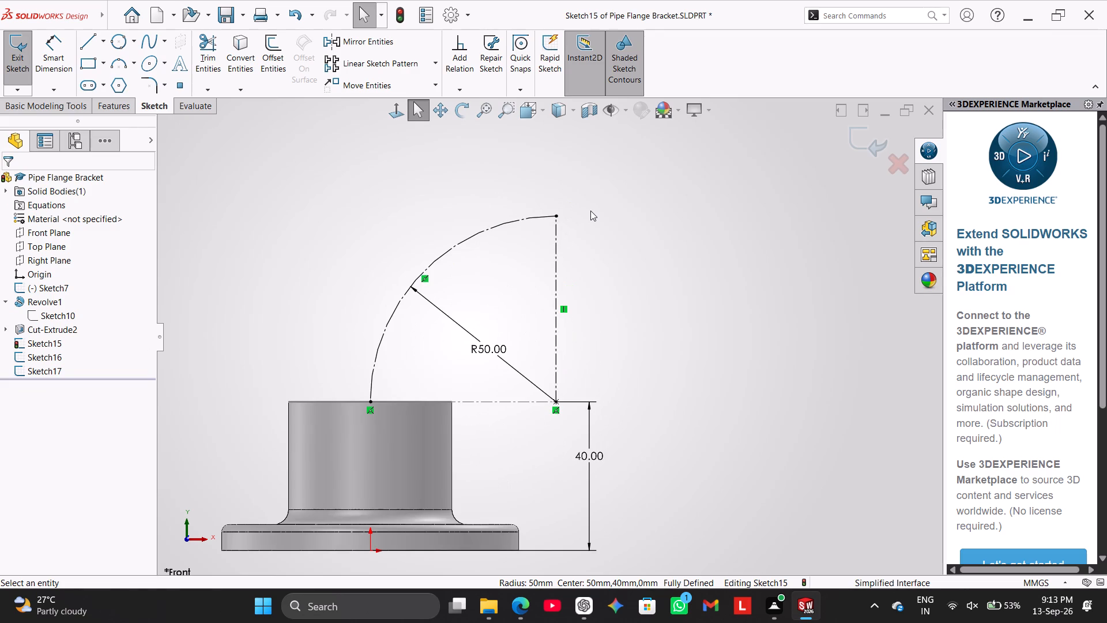
scroll(590, 211, up, 1)
middle_drag(351, 239, 364, 306)
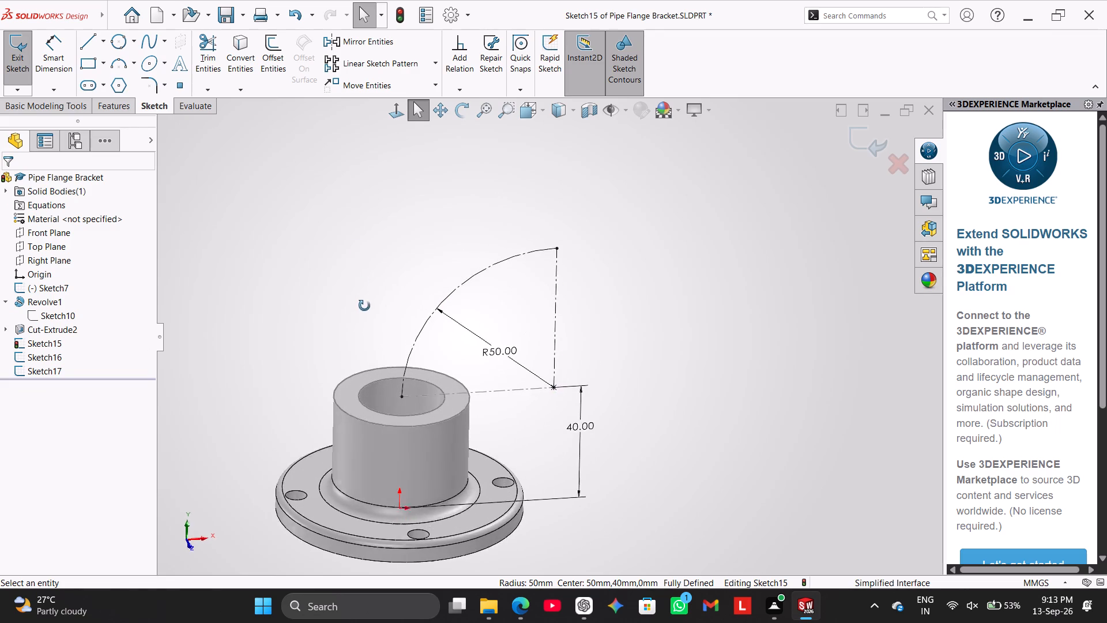
middle_drag(364, 306, 364, 308)
scroll(365, 309, down, 1)
click(112, 111)
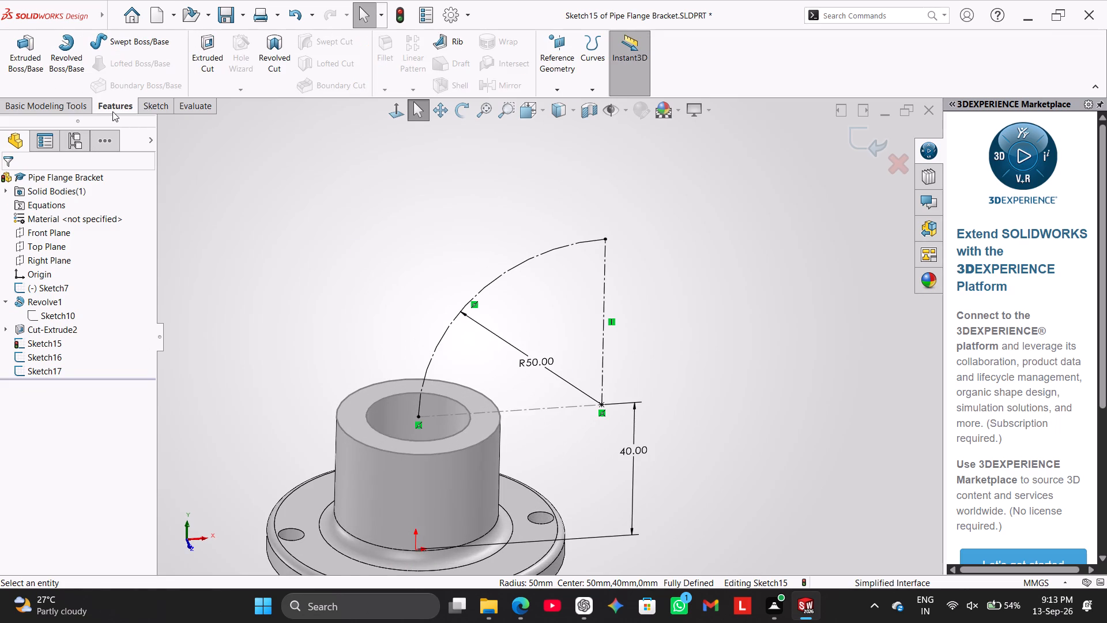
click(73, 67)
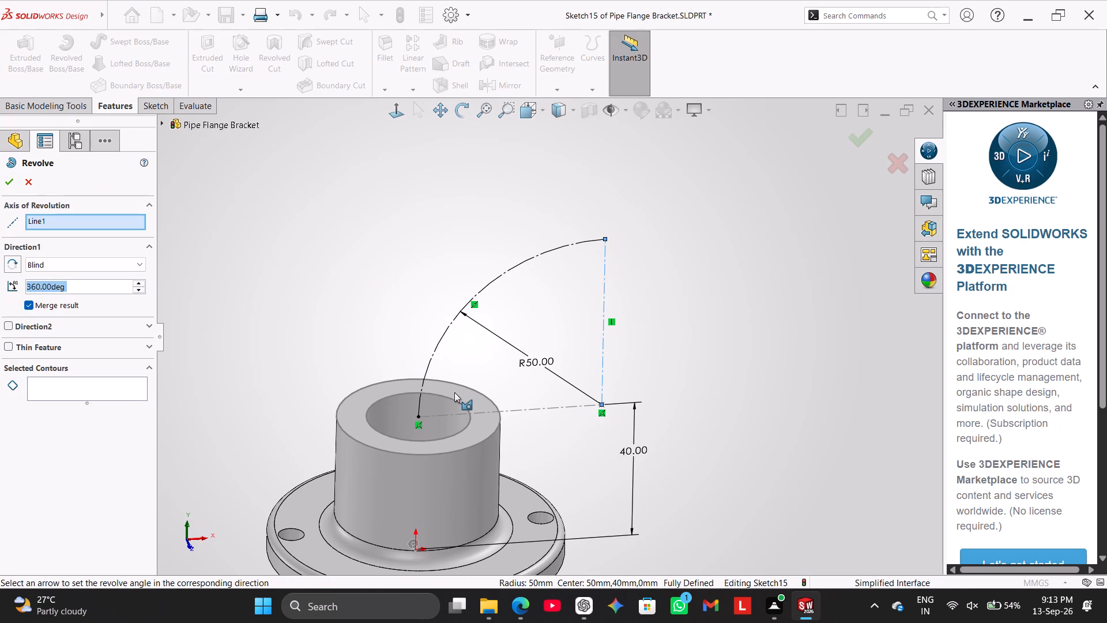
click(465, 309)
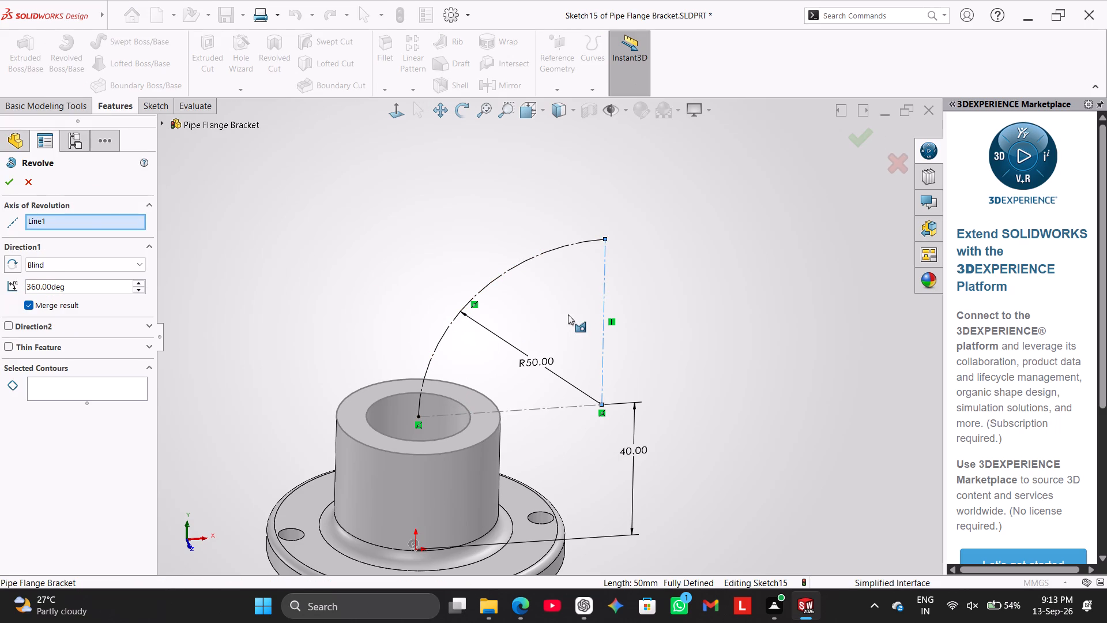
right_click(85, 221)
click(115, 227)
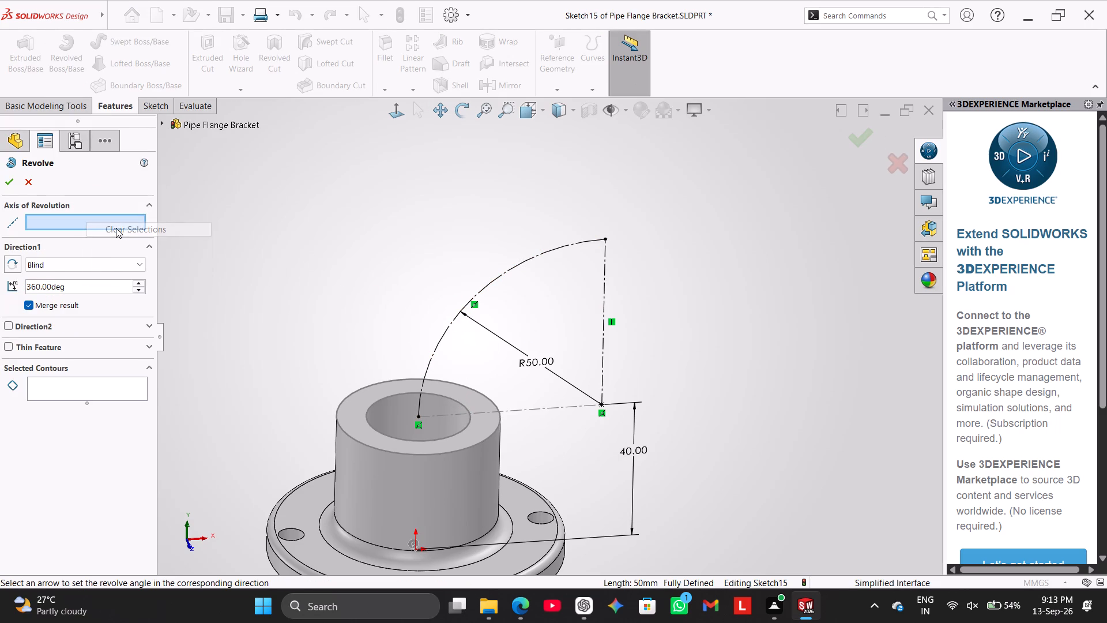
click(495, 283)
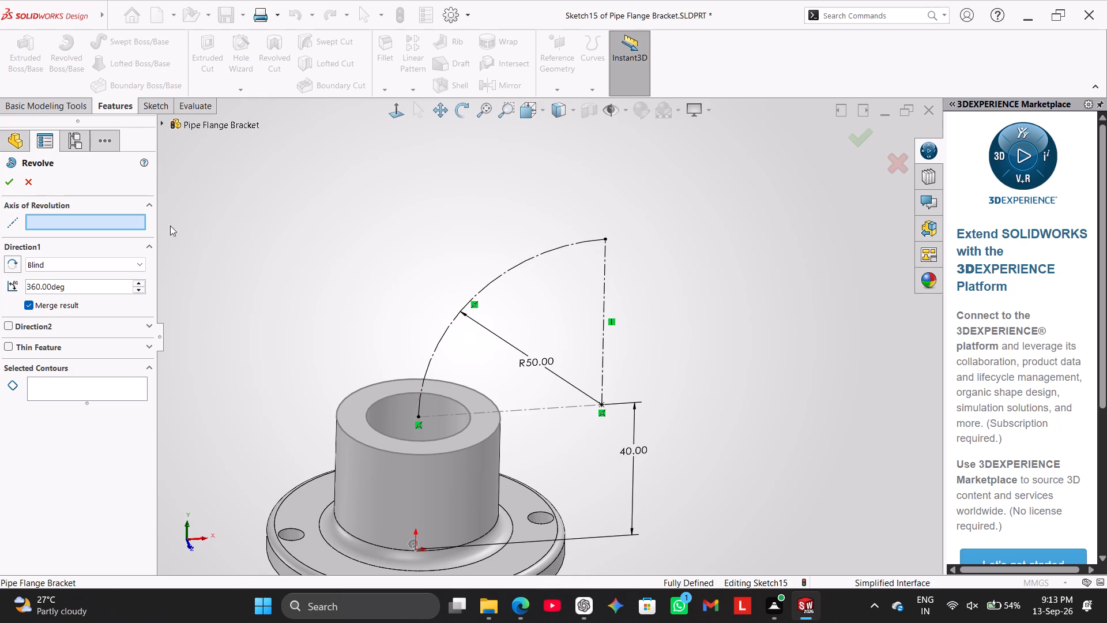
click(121, 220)
click(438, 343)
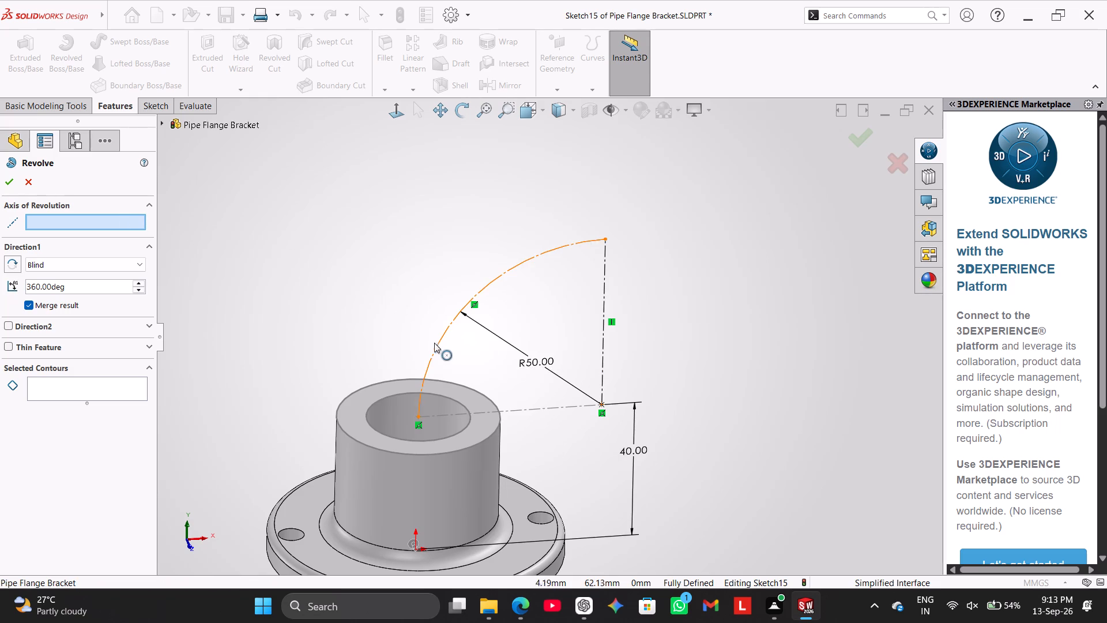
Try to pick the hub's top ring as the contour for the revolve.
click(100, 381)
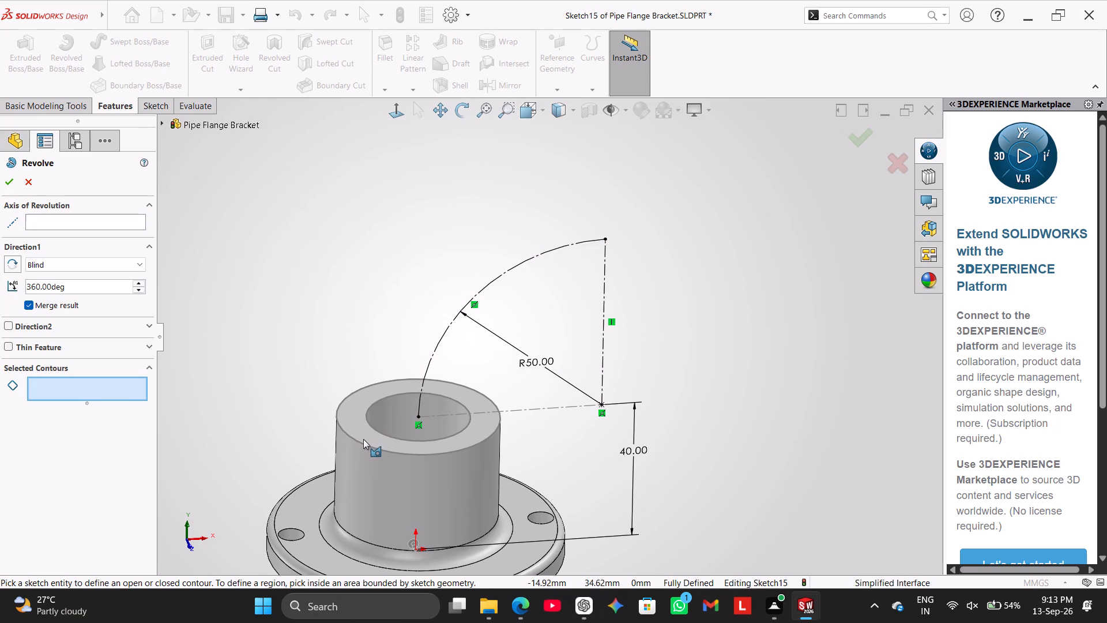
click(363, 439)
click(163, 120)
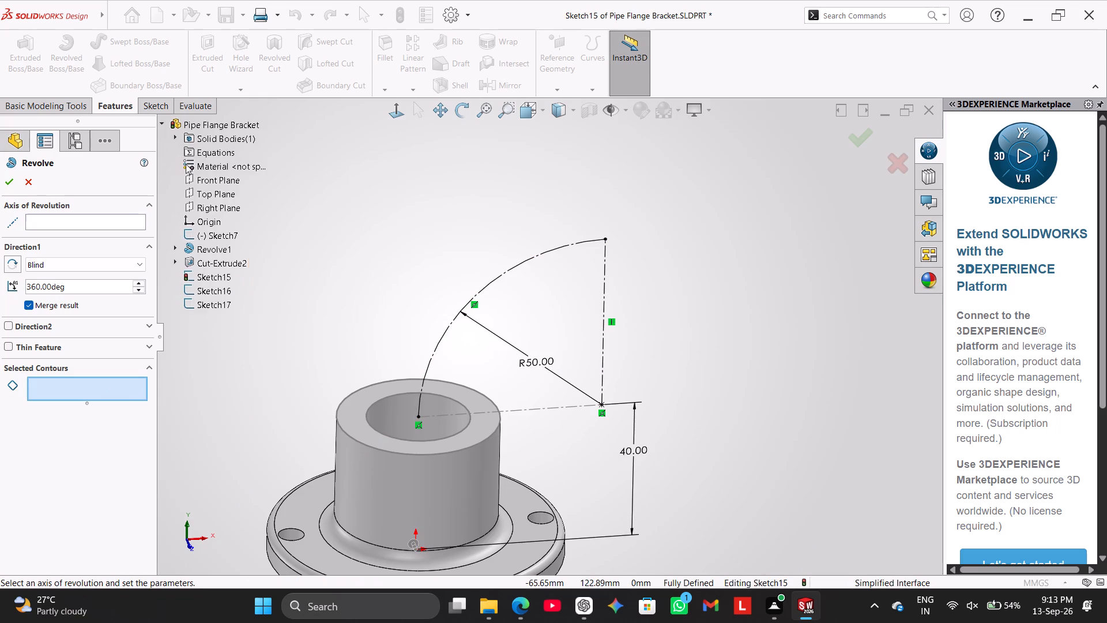
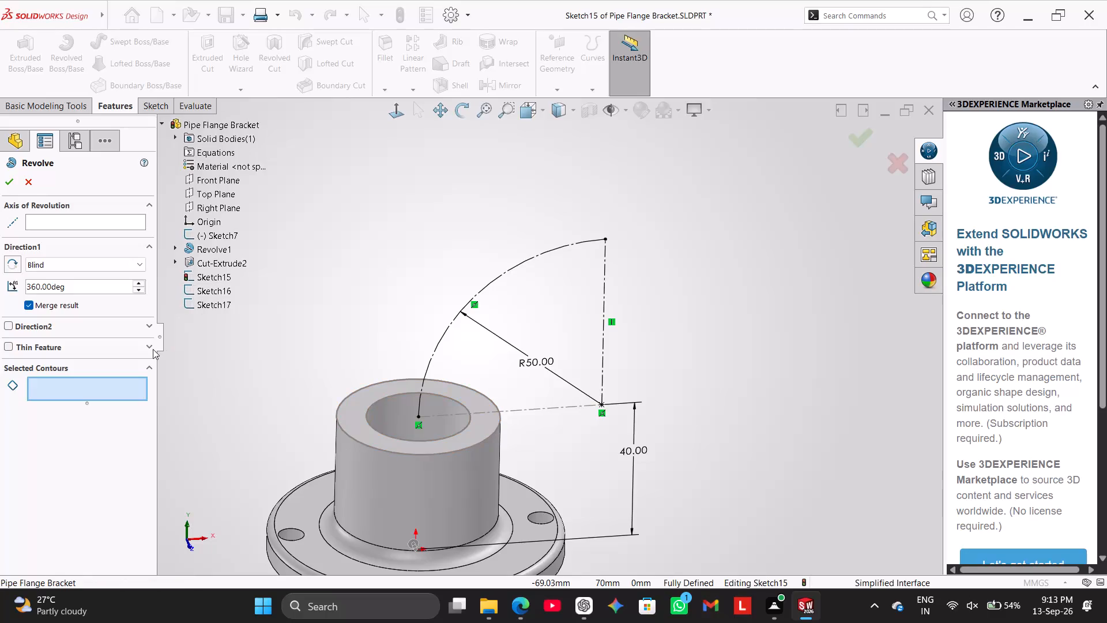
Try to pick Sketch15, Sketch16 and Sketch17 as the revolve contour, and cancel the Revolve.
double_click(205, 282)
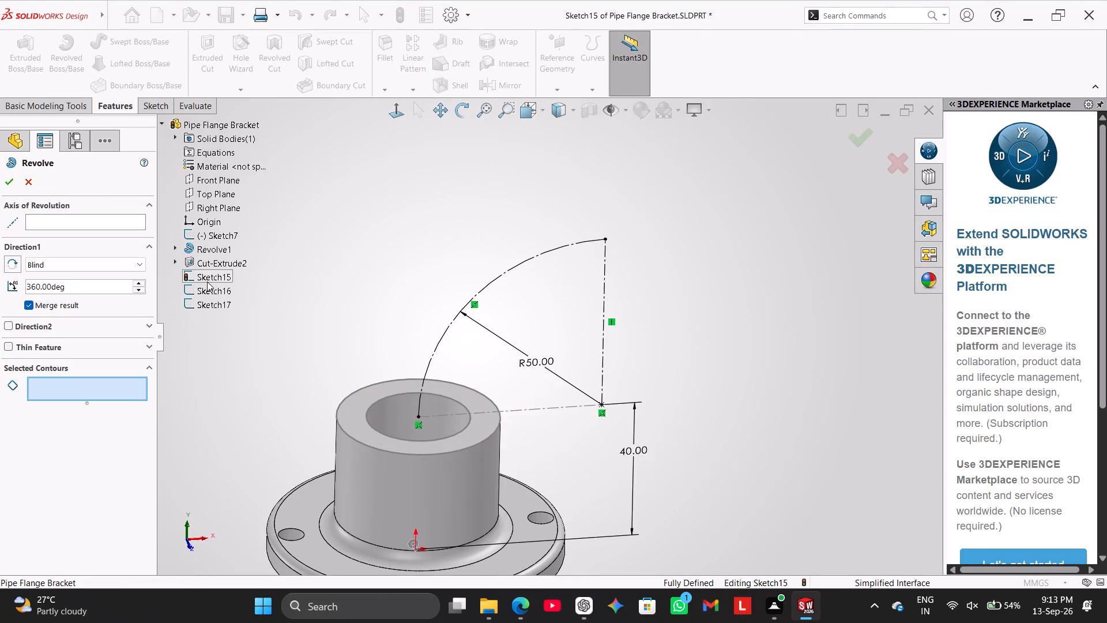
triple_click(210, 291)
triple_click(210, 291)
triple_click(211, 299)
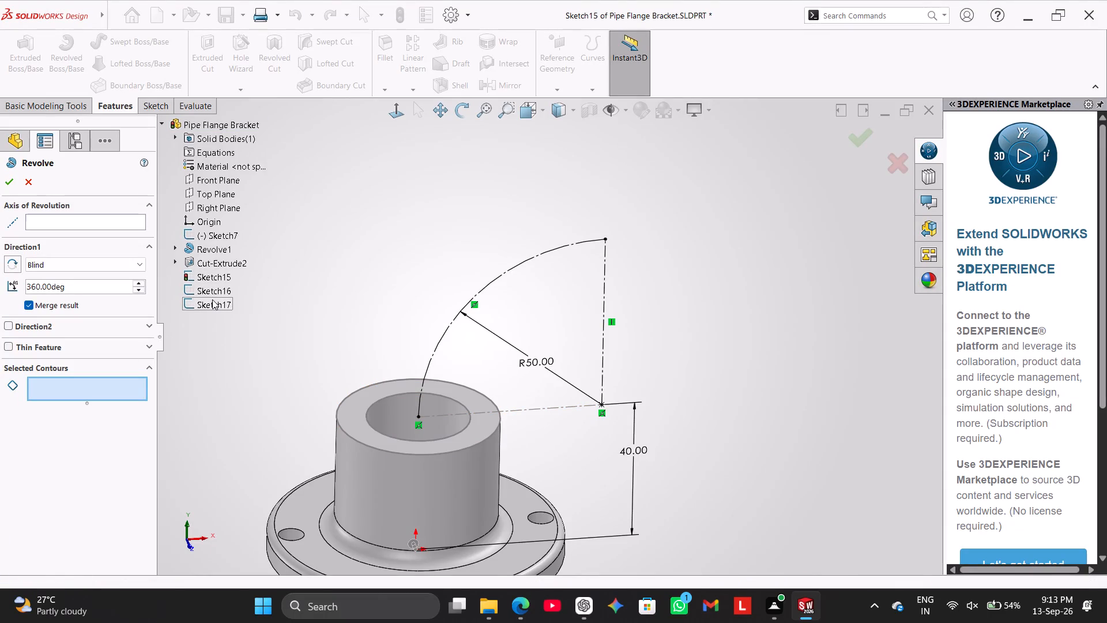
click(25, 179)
Switch from editing Sketch15 to editing Sketch17, which holds the 50 mm radius arc.
middle_drag(371, 299, 364, 295)
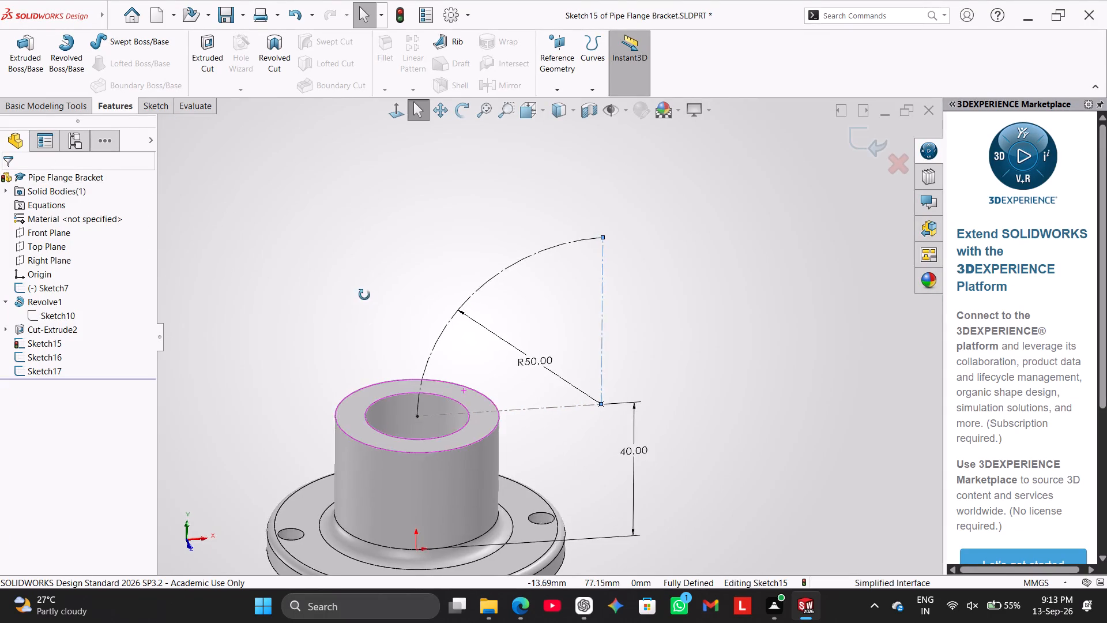
middle_drag(364, 295, 353, 249)
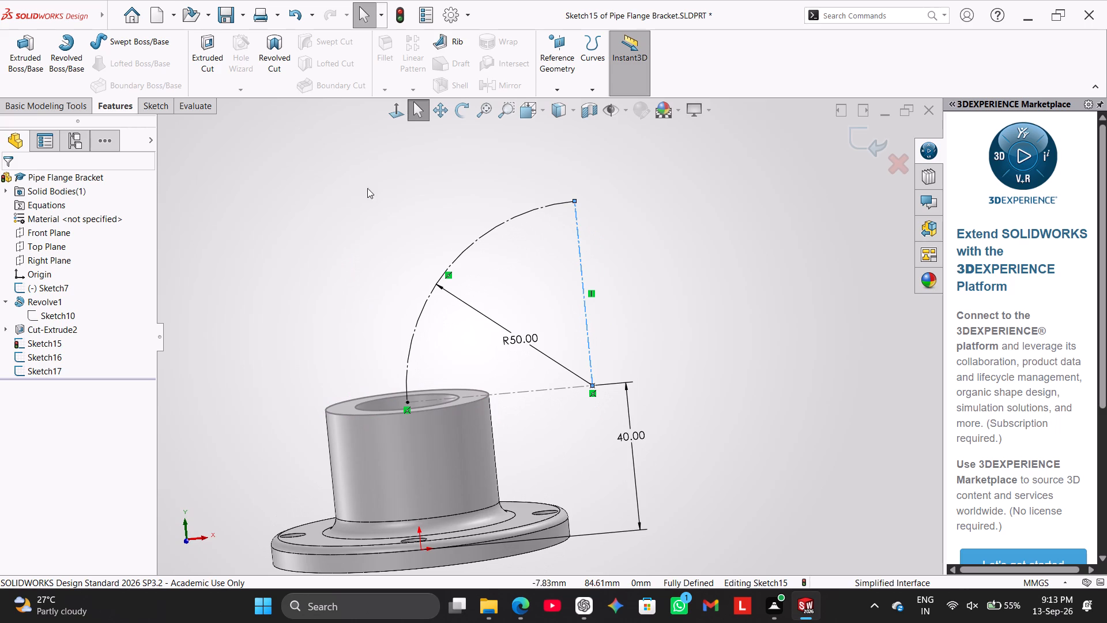
right_click(698, 268)
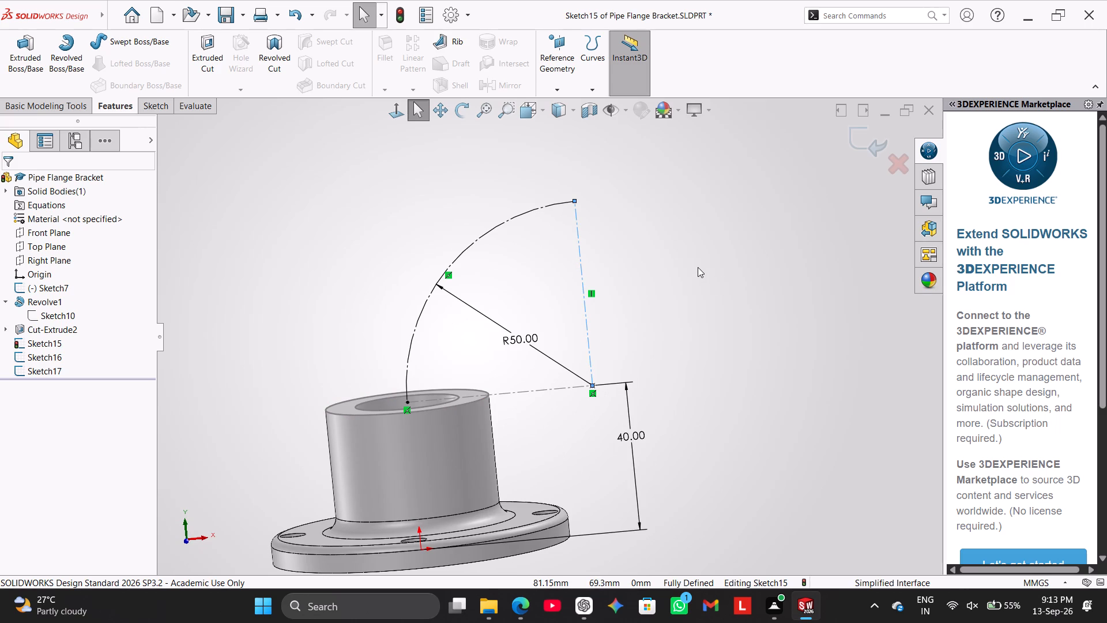
click(635, 331)
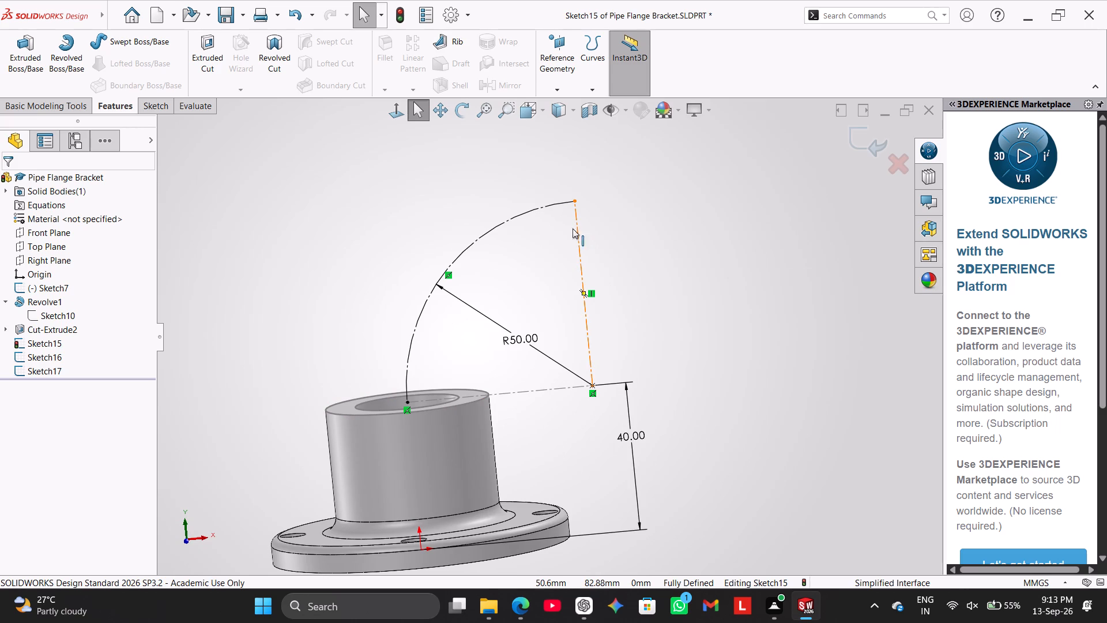
double_click(526, 391)
click(799, 201)
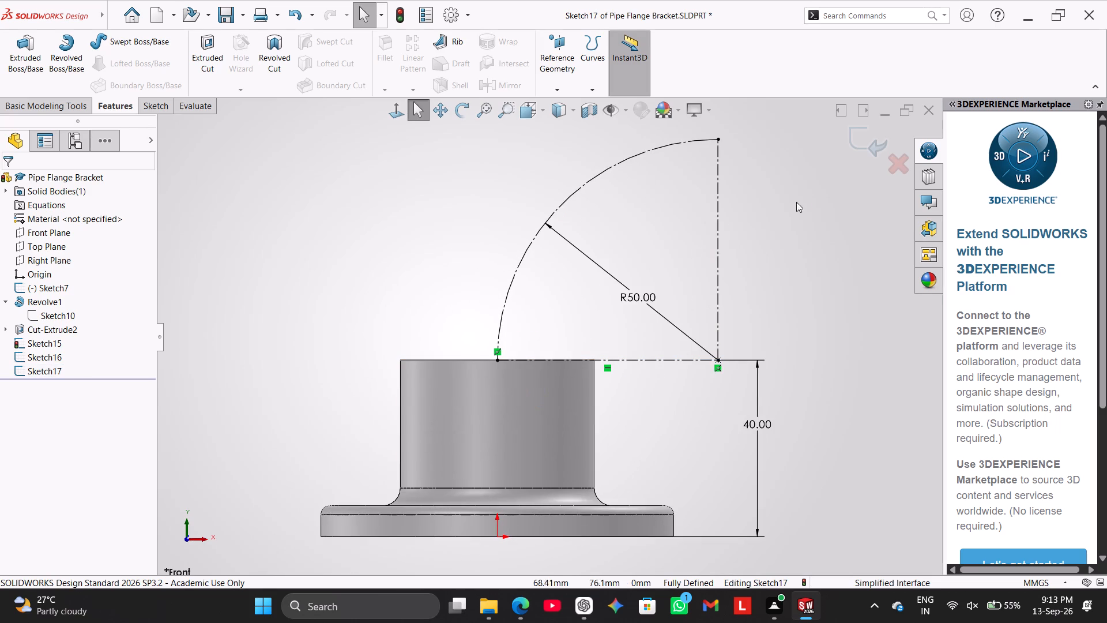
Examine from several angles how the 50 mm radius arc and its construction lines sit against the hub's top ring.
right_click(717, 268)
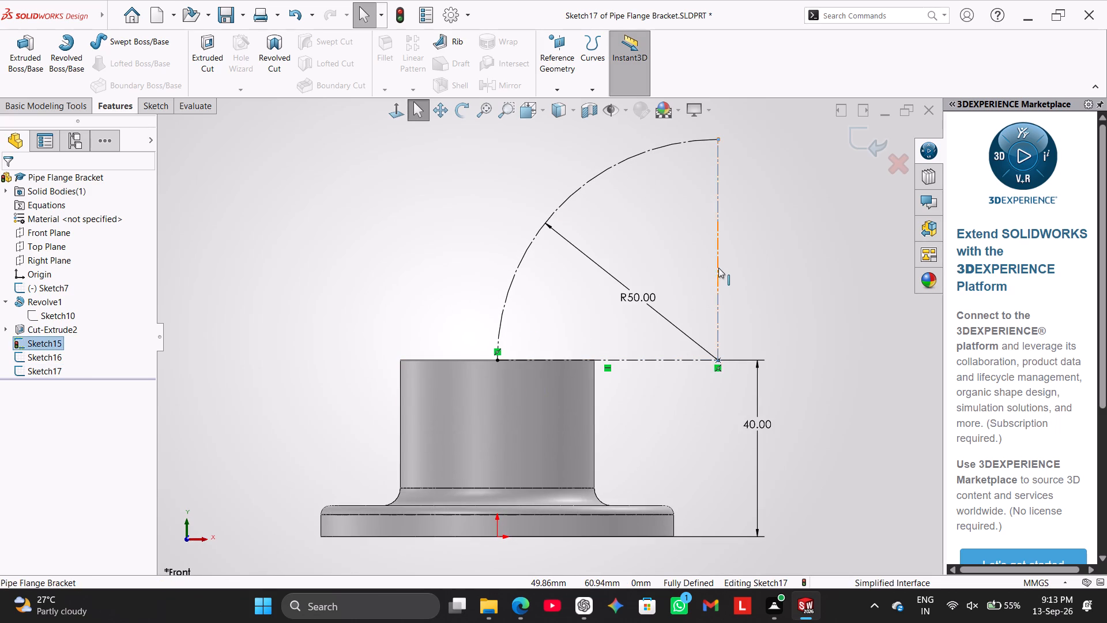
click(656, 252)
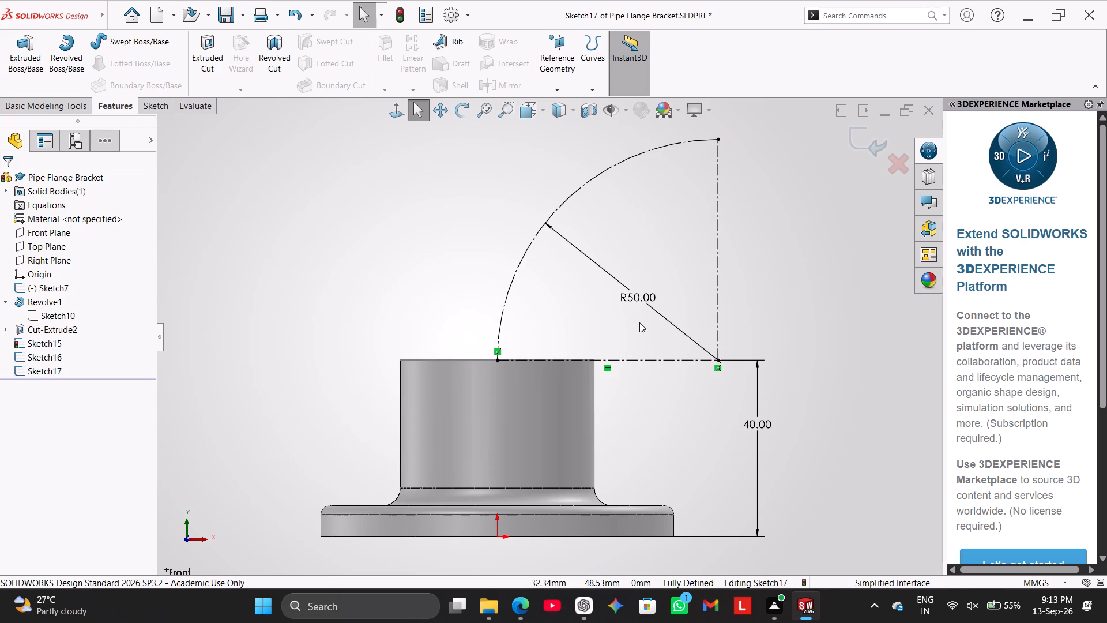
middle_drag(831, 200, 798, 264)
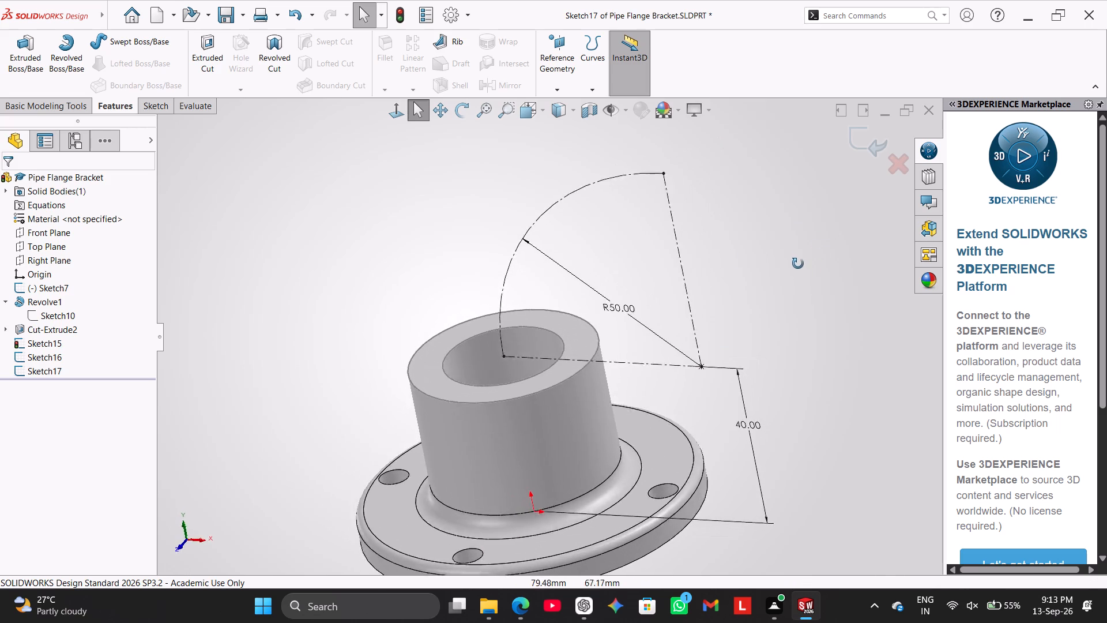
middle_drag(798, 264, 833, 190)
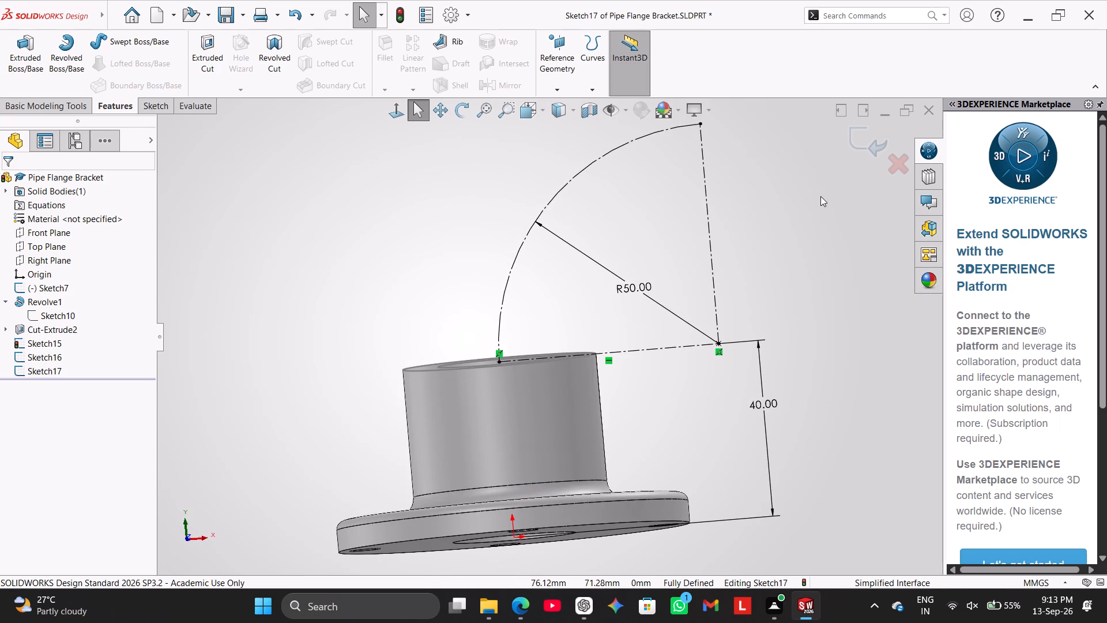
middle_drag(820, 196, 836, 386)
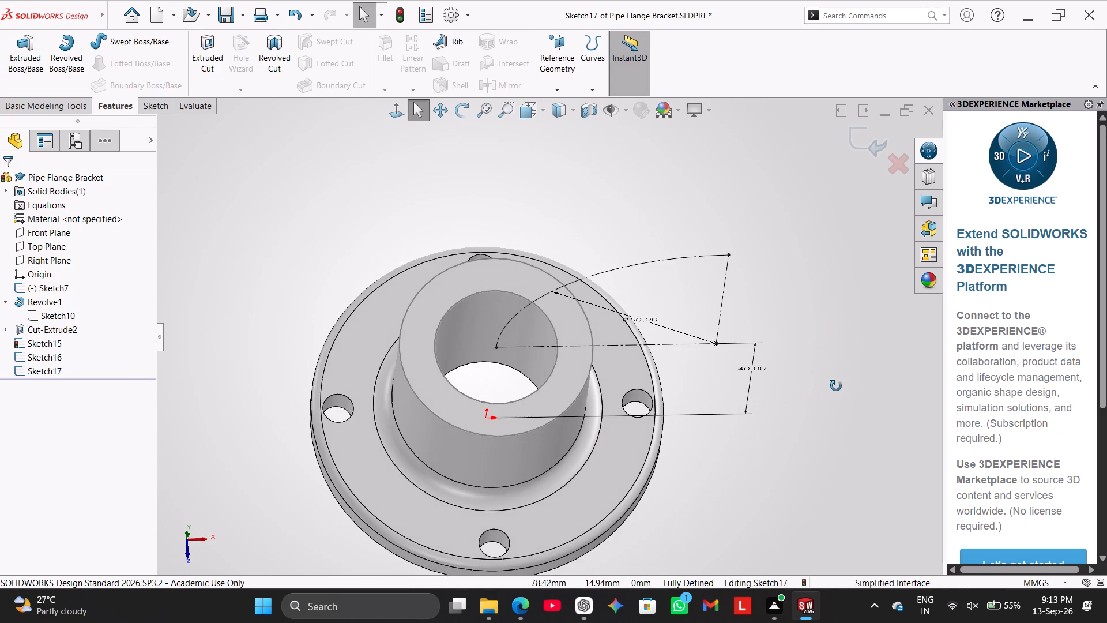
middle_drag(836, 386, 836, 385)
click(572, 377)
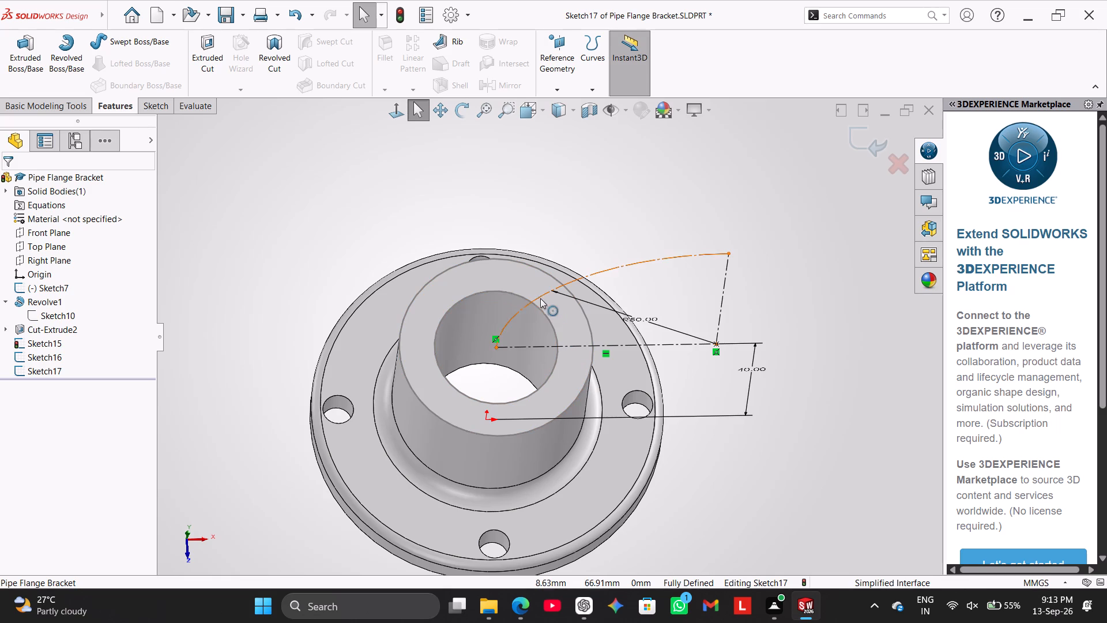
middle_drag(557, 247, 568, 179)
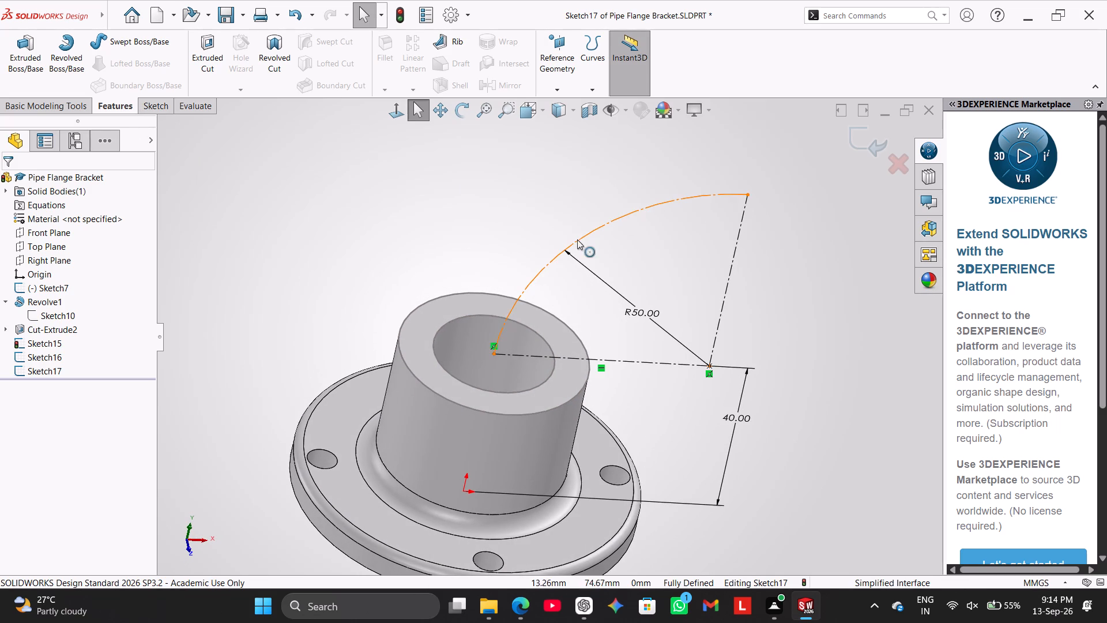
middle_drag(780, 361, 773, 252)
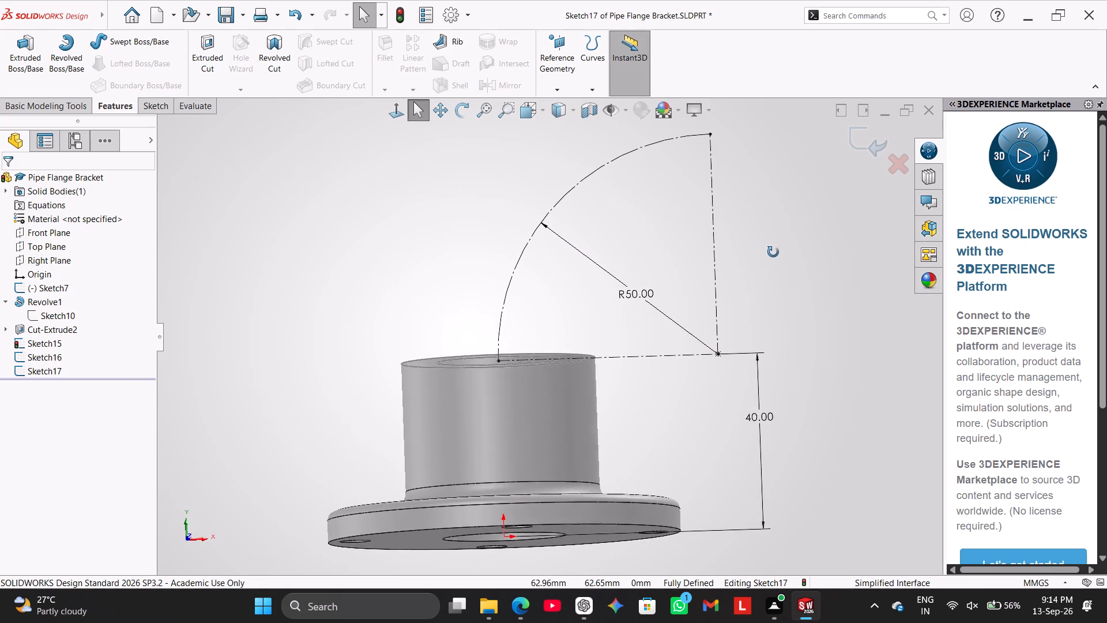
middle_drag(773, 252, 752, 256)
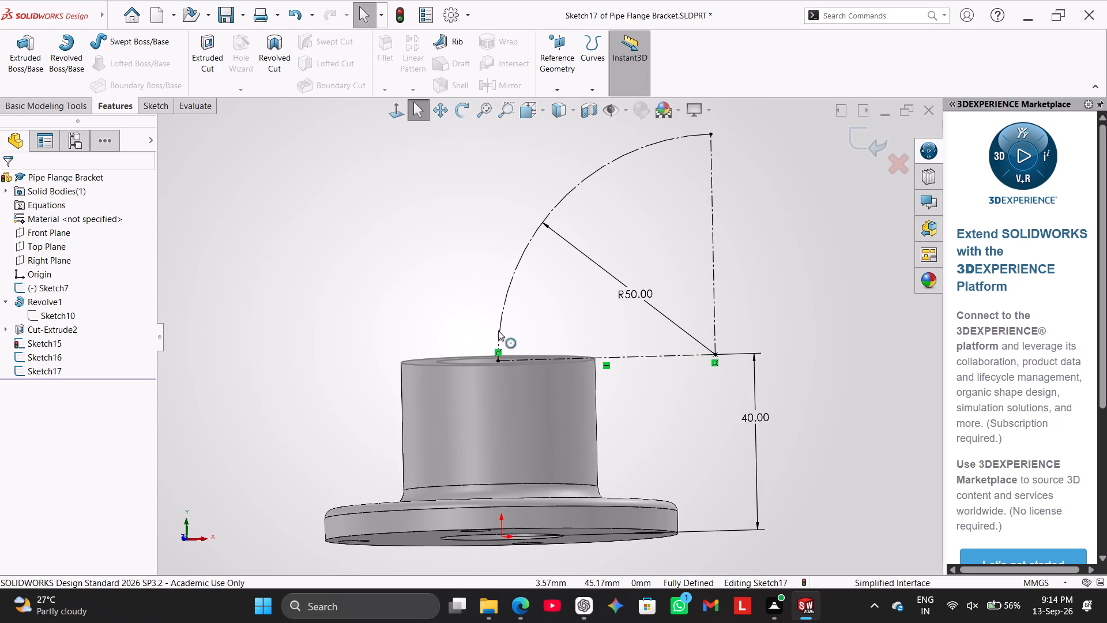
click(154, 109)
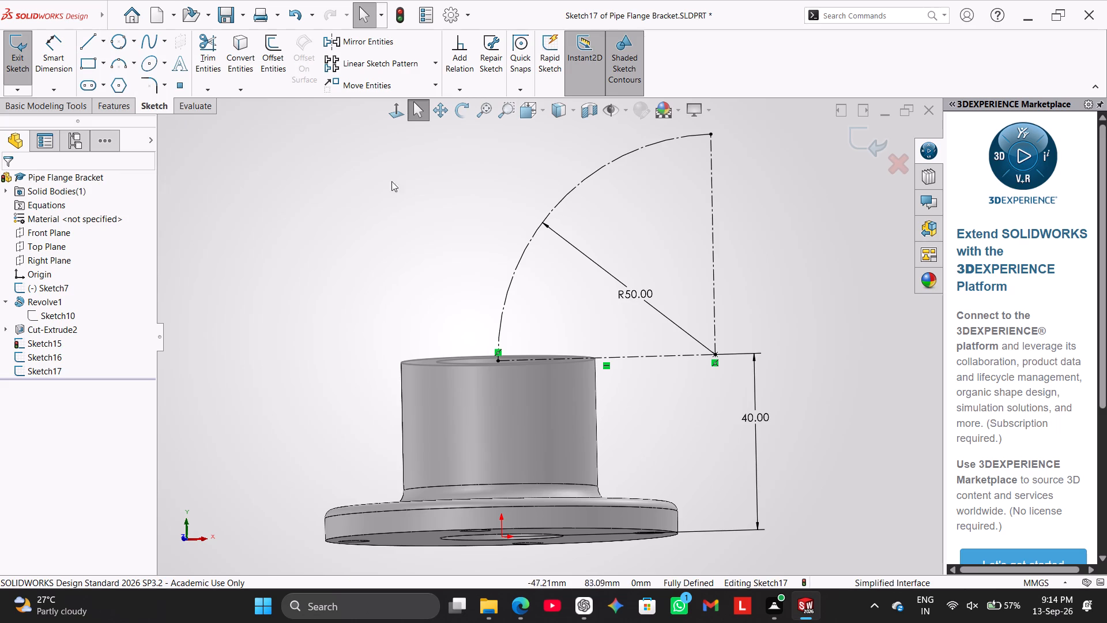
middle_drag(808, 211, 778, 225)
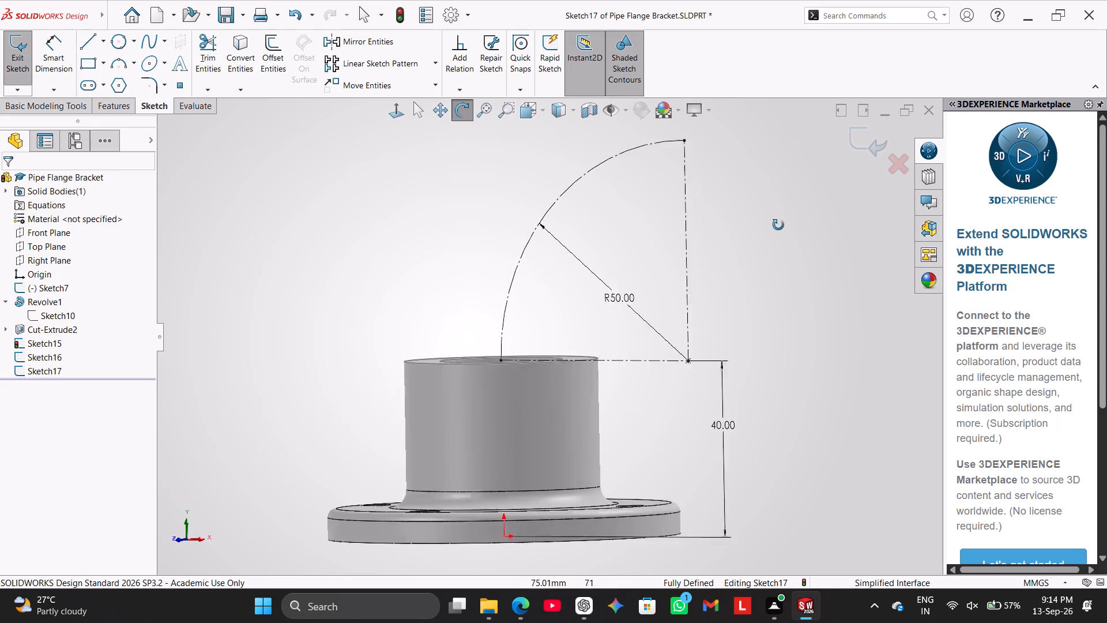
middle_drag(778, 225, 790, 230)
click(121, 100)
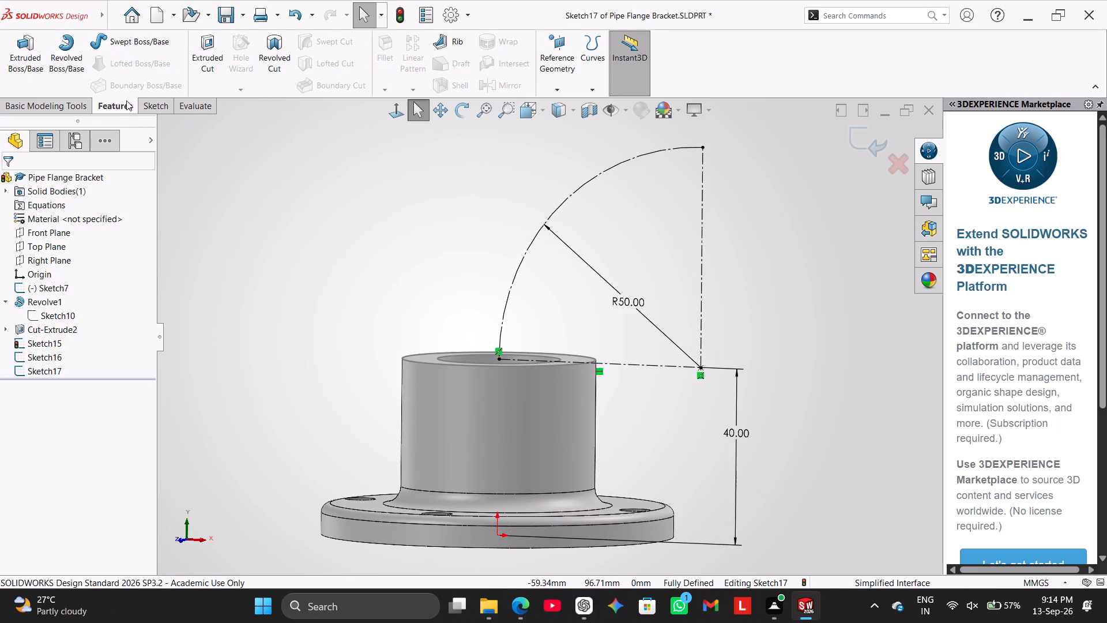
click(160, 107)
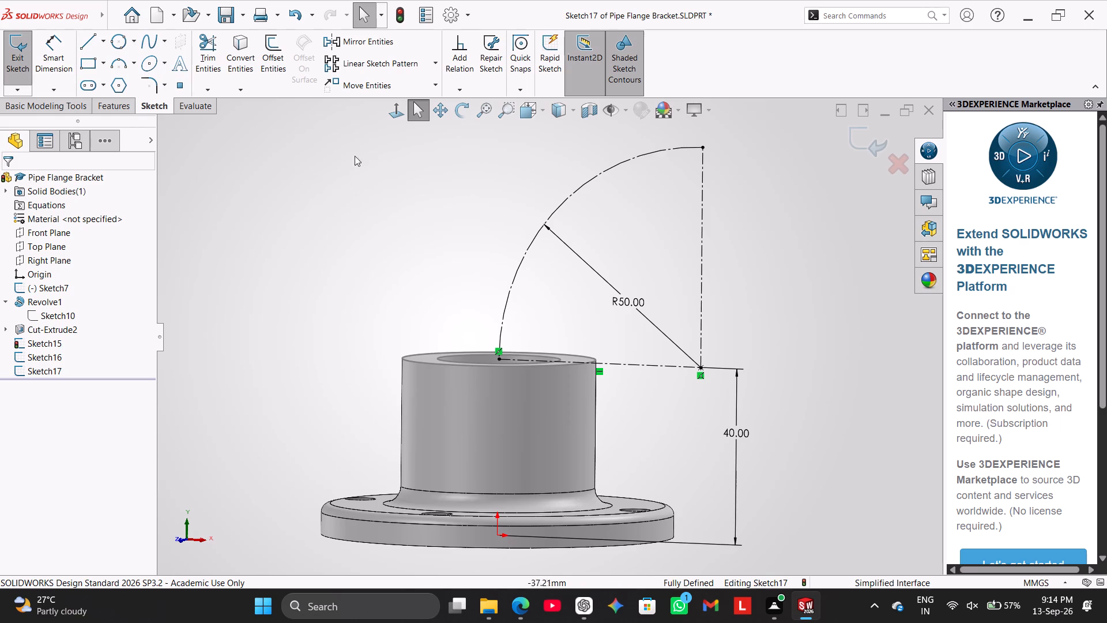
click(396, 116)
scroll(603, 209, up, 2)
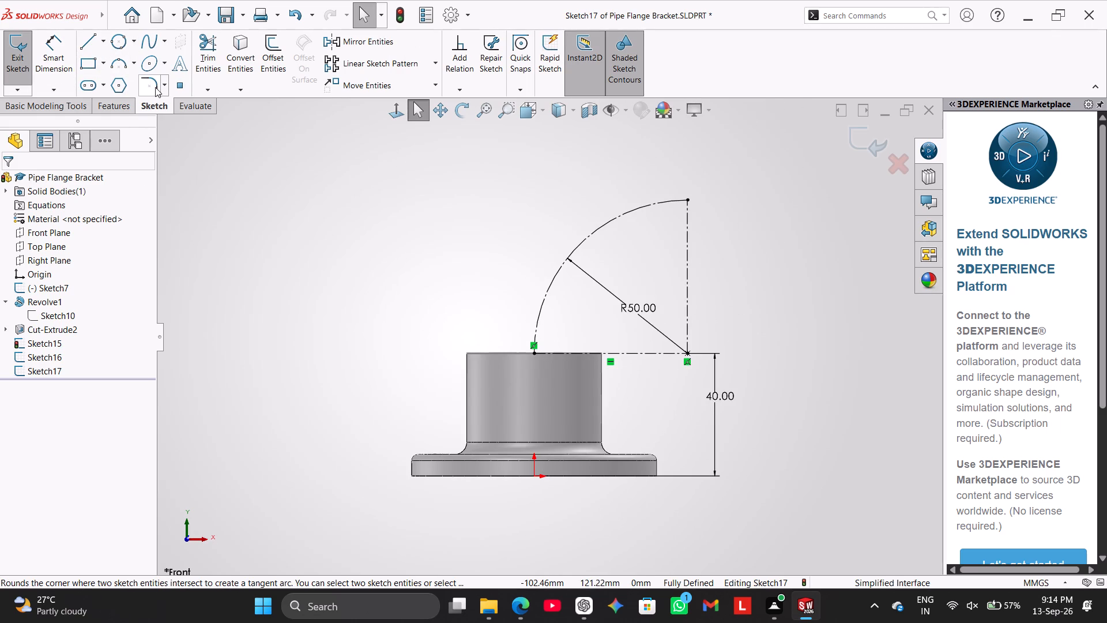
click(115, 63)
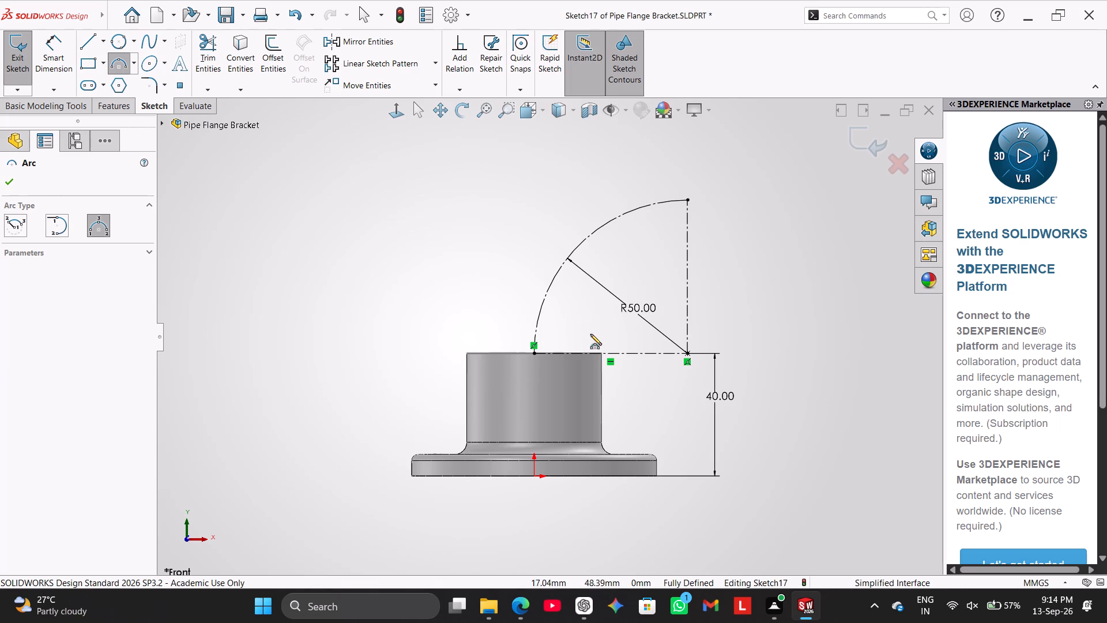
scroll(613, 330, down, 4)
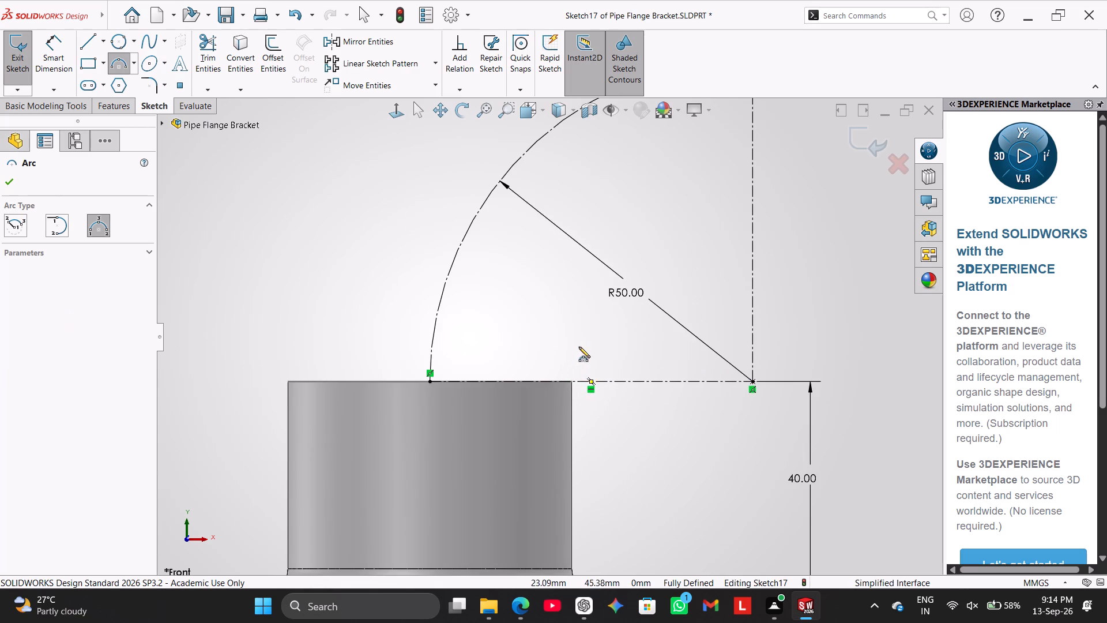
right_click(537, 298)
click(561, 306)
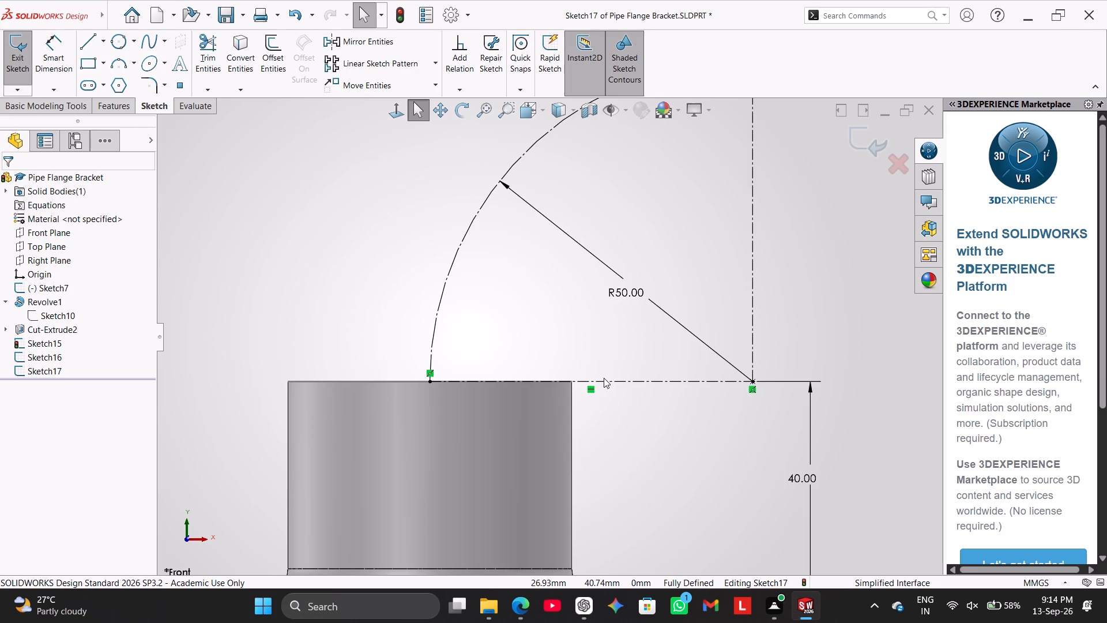
Delete the horizontal construction line that joins the 50 mm arc's start point to its centre.
right_click(604, 378)
click(570, 352)
right_click(601, 379)
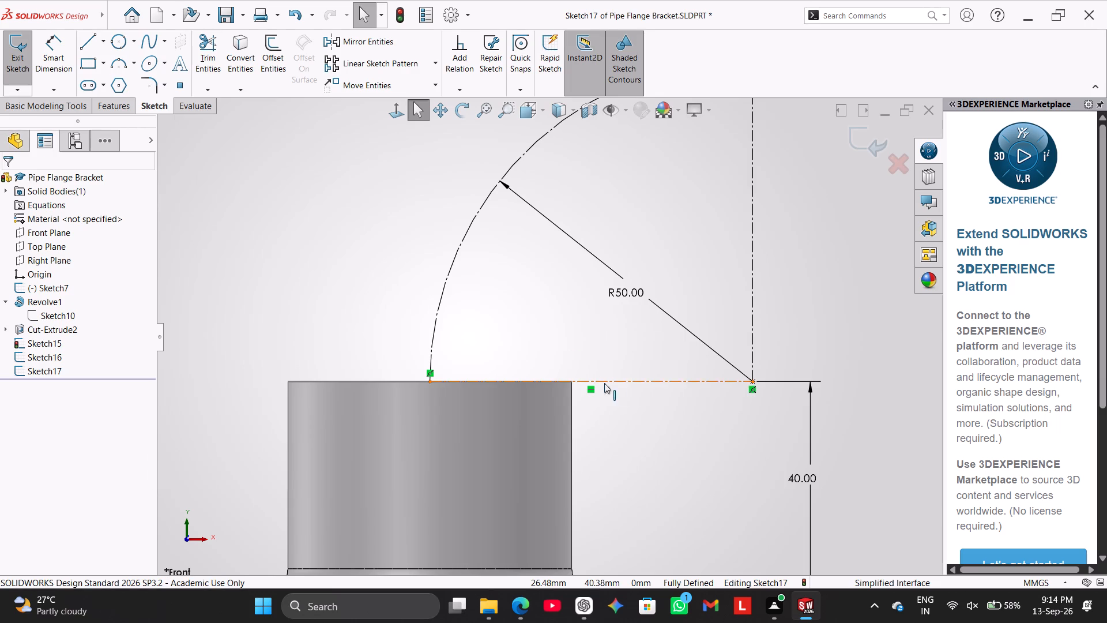
click(643, 551)
click(475, 300)
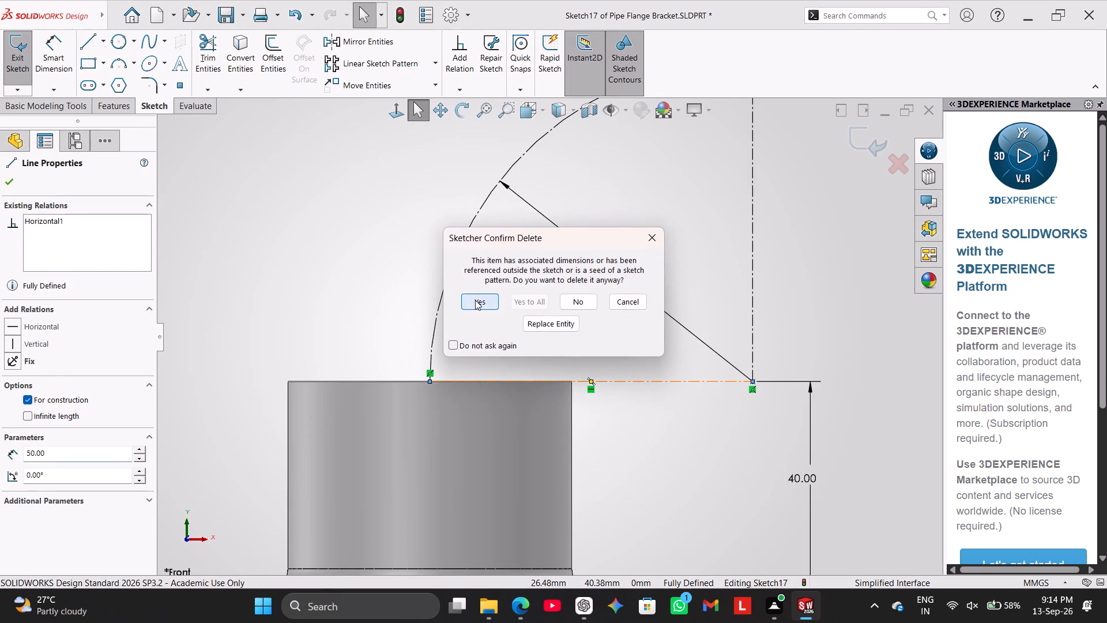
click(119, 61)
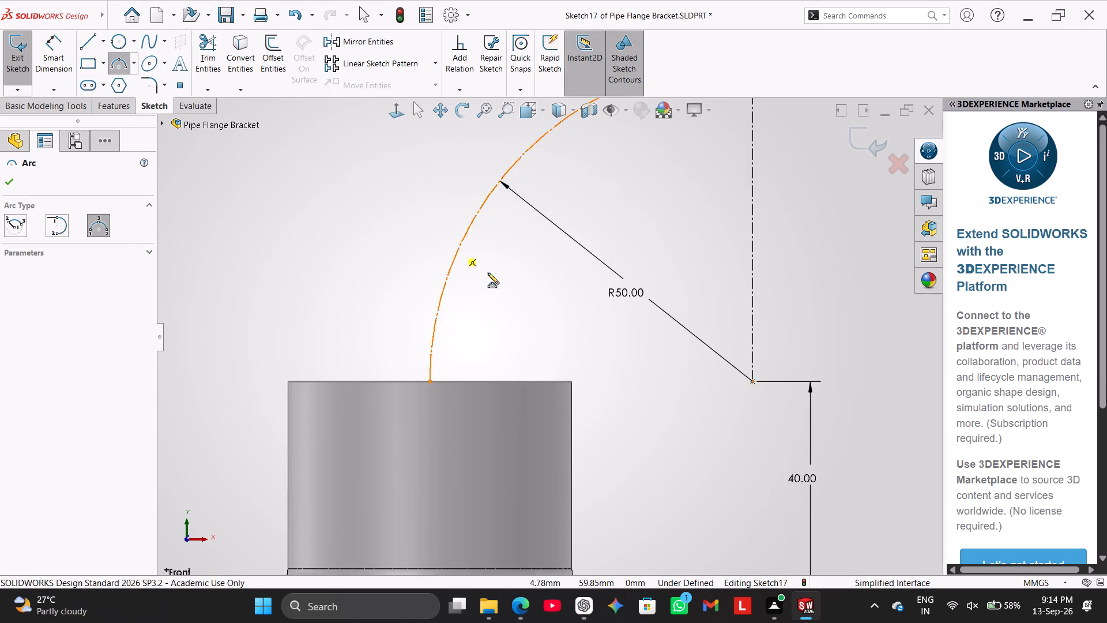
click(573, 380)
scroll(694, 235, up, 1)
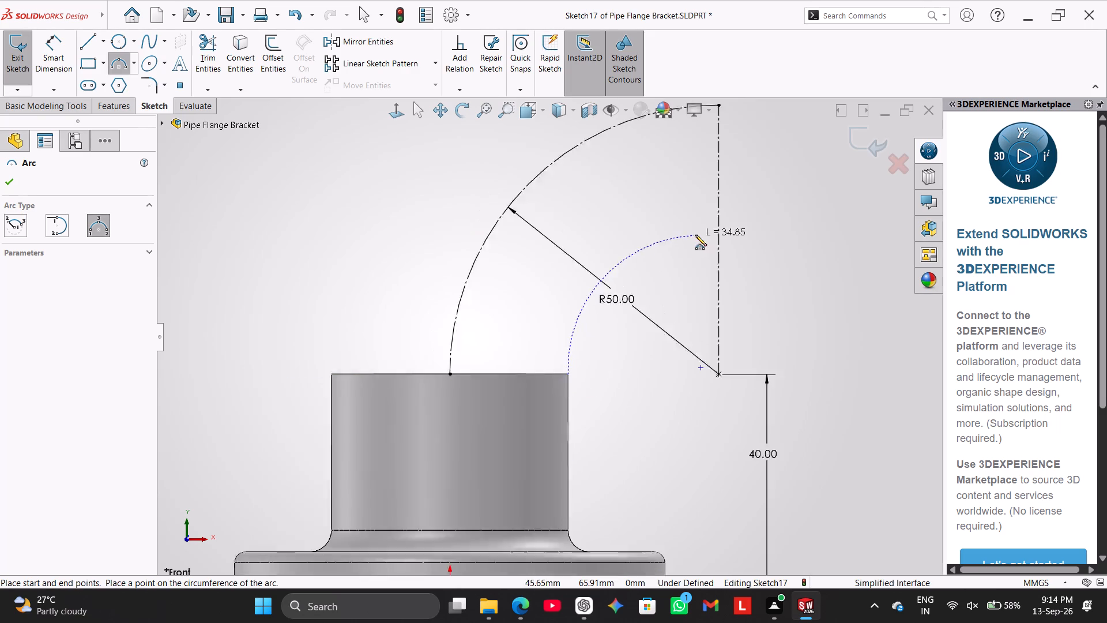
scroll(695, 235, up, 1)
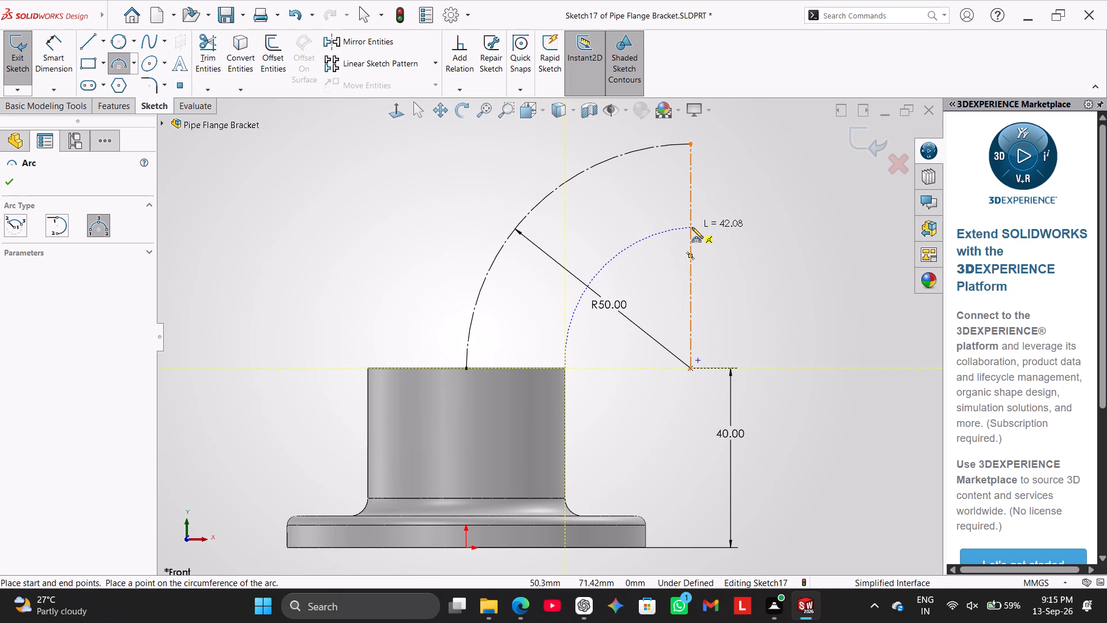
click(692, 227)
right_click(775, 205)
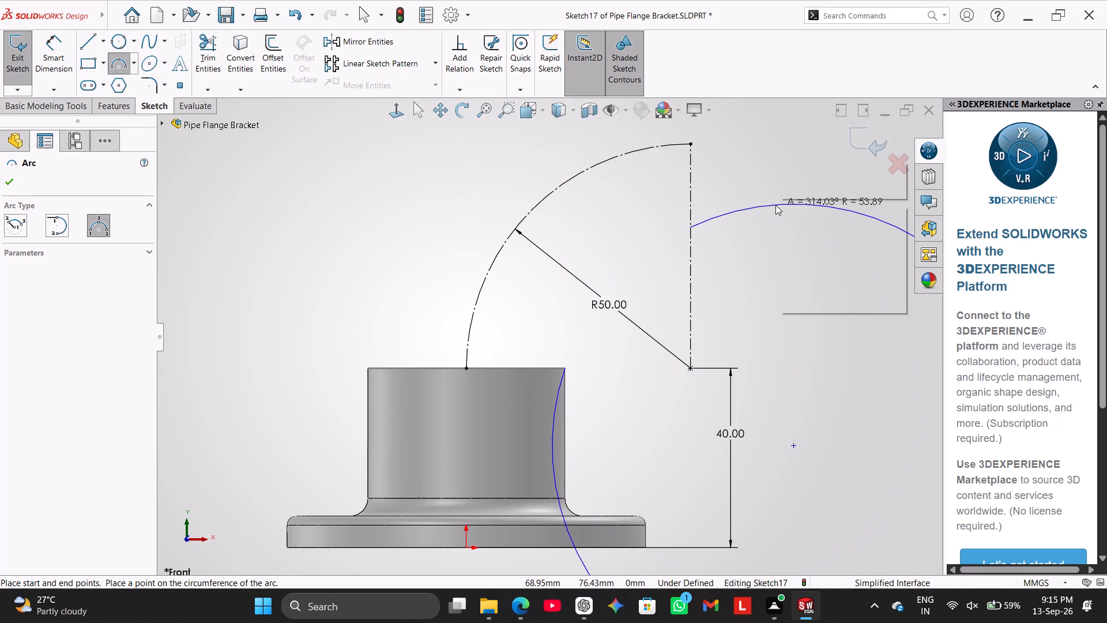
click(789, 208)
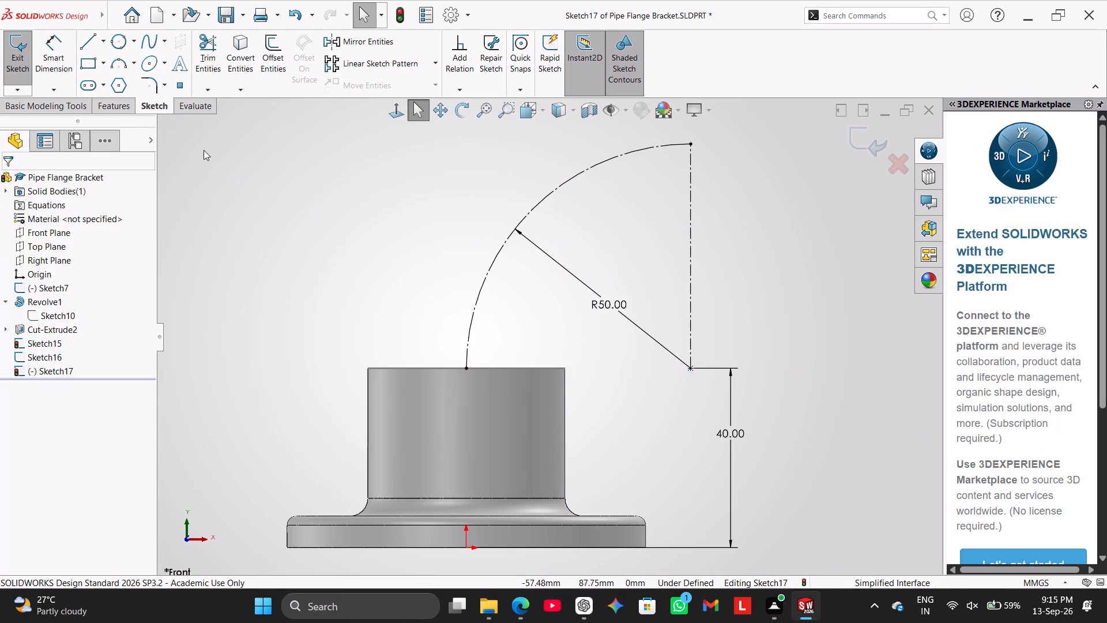
Draw a three-point arc inside the 50 mm arc, from the hub's outer top corner to the vertical construction line, spanning about 42 mm.
click(125, 64)
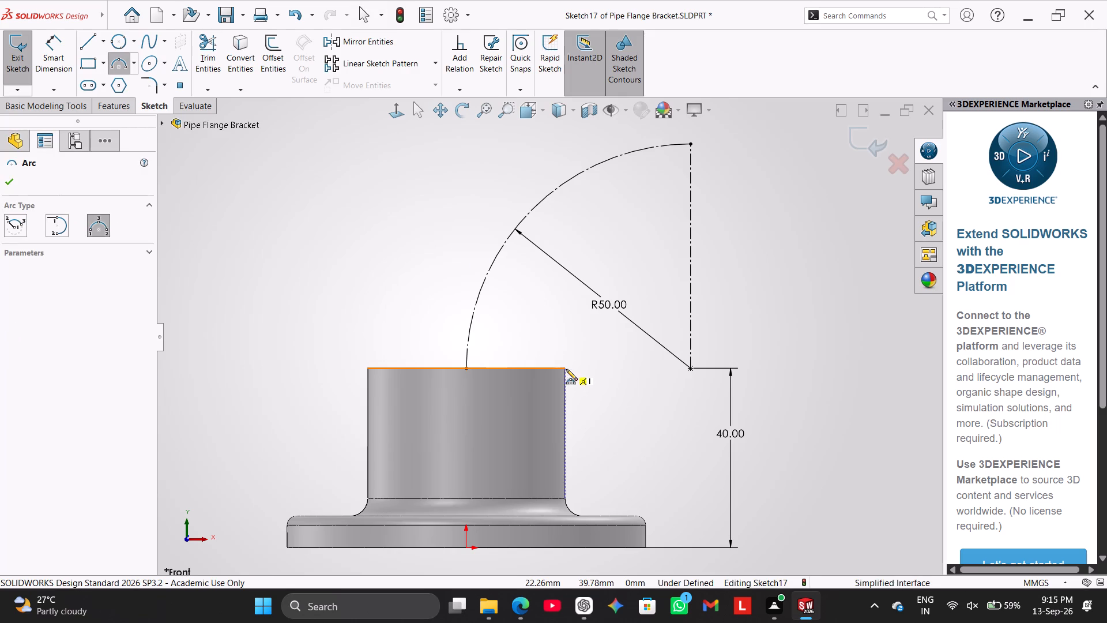
click(565, 368)
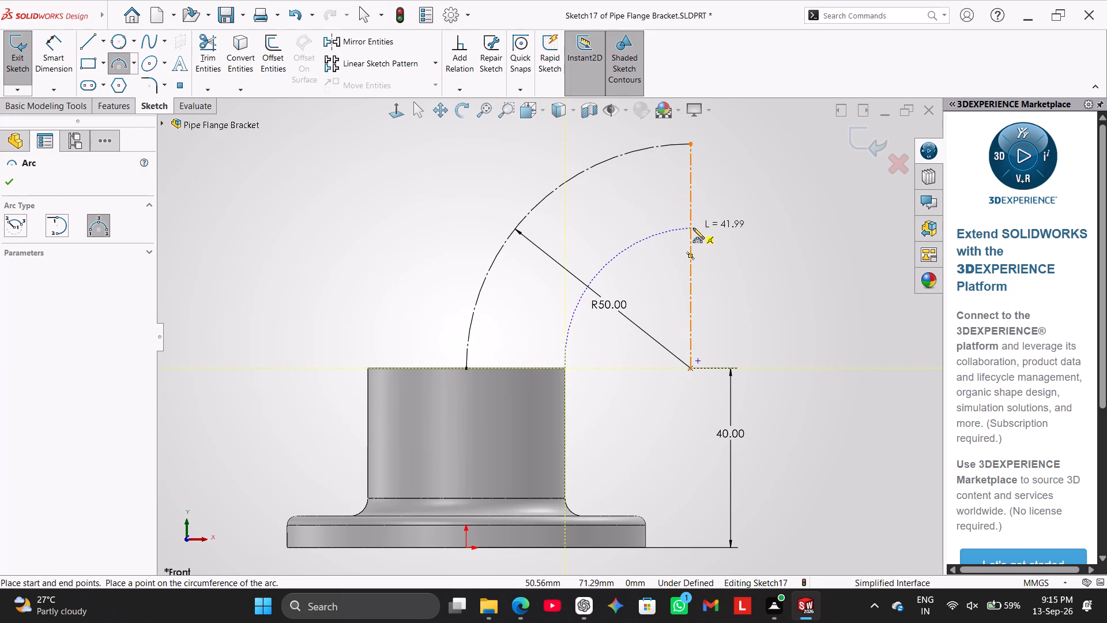
click(693, 228)
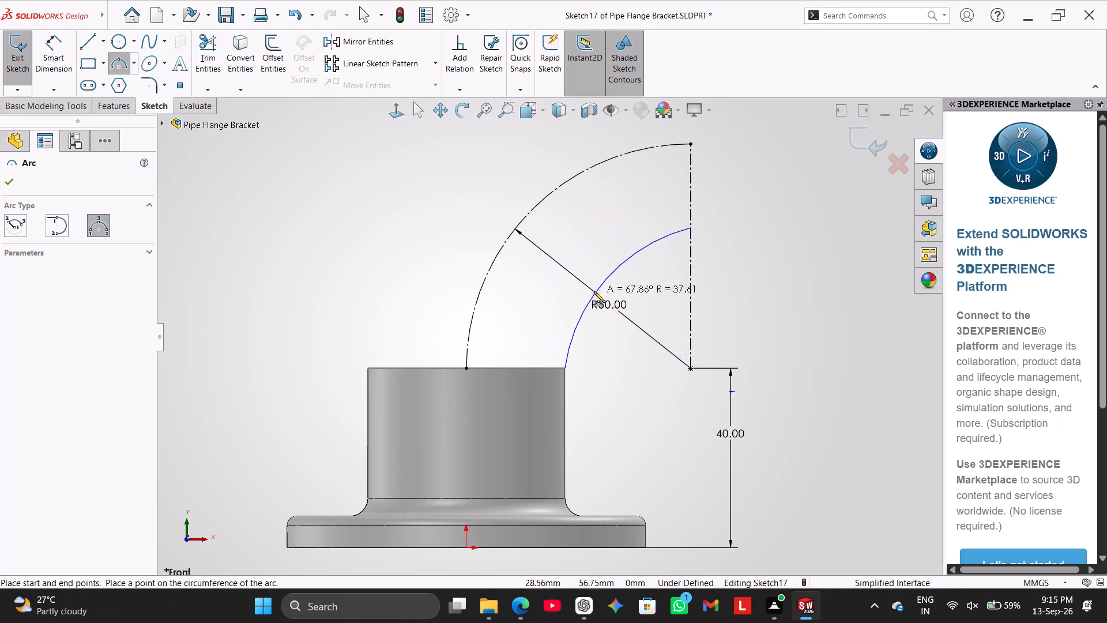
click(578, 273)
right_click(583, 243)
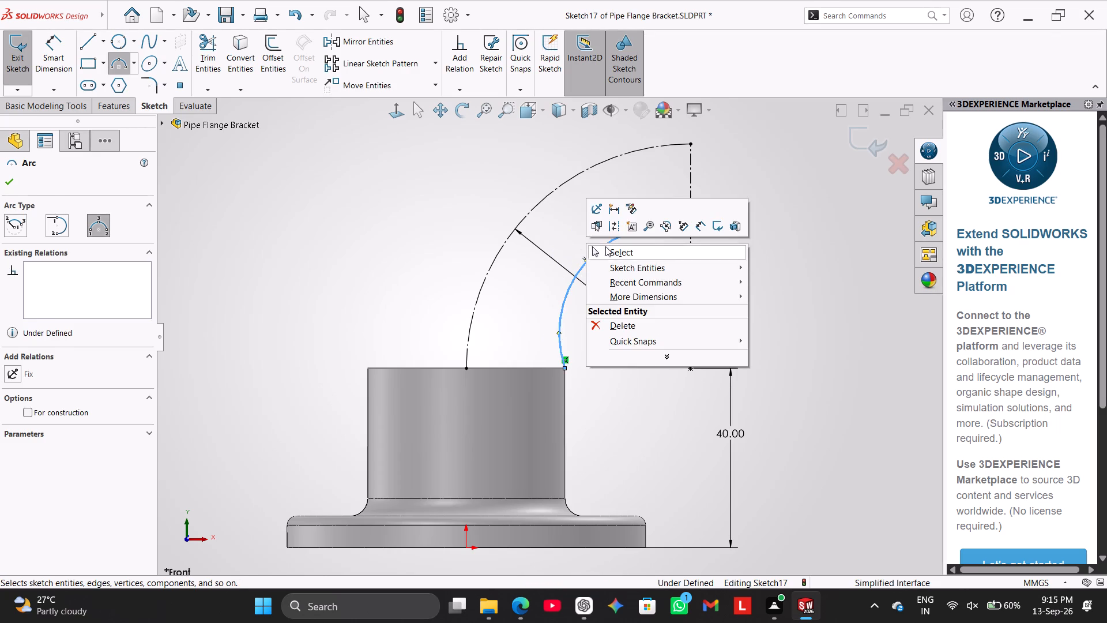
Make the inner three-point arc's centre coincident with the centre of the 50 mm radius arc.
click(608, 248)
click(761, 231)
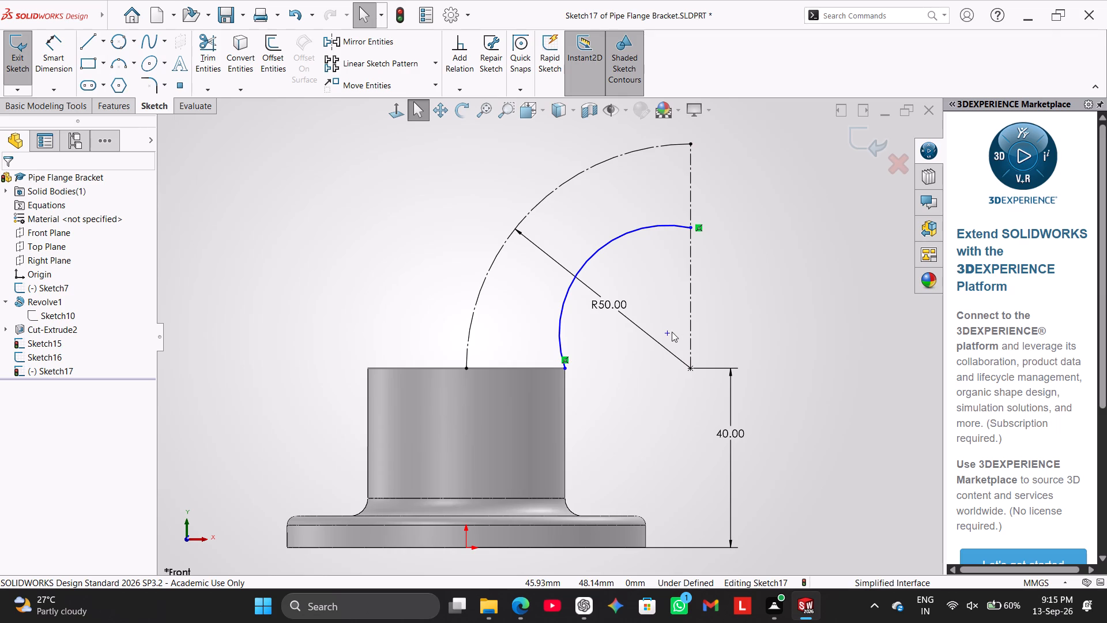
ctrl+click(667, 332)
ctrl+click(692, 366)
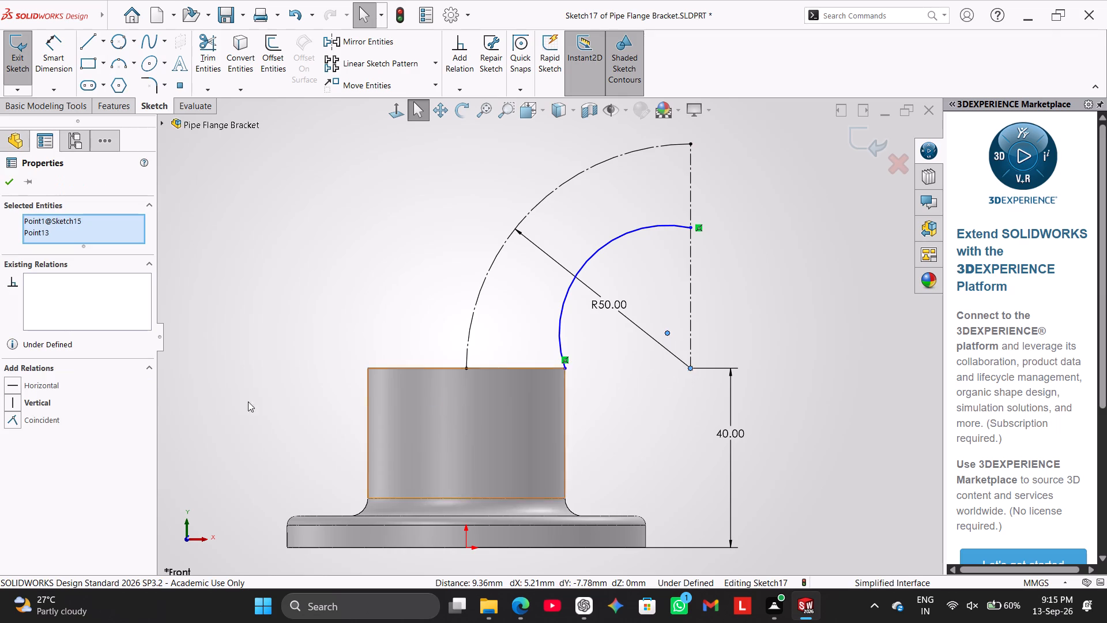
click(39, 421)
click(741, 283)
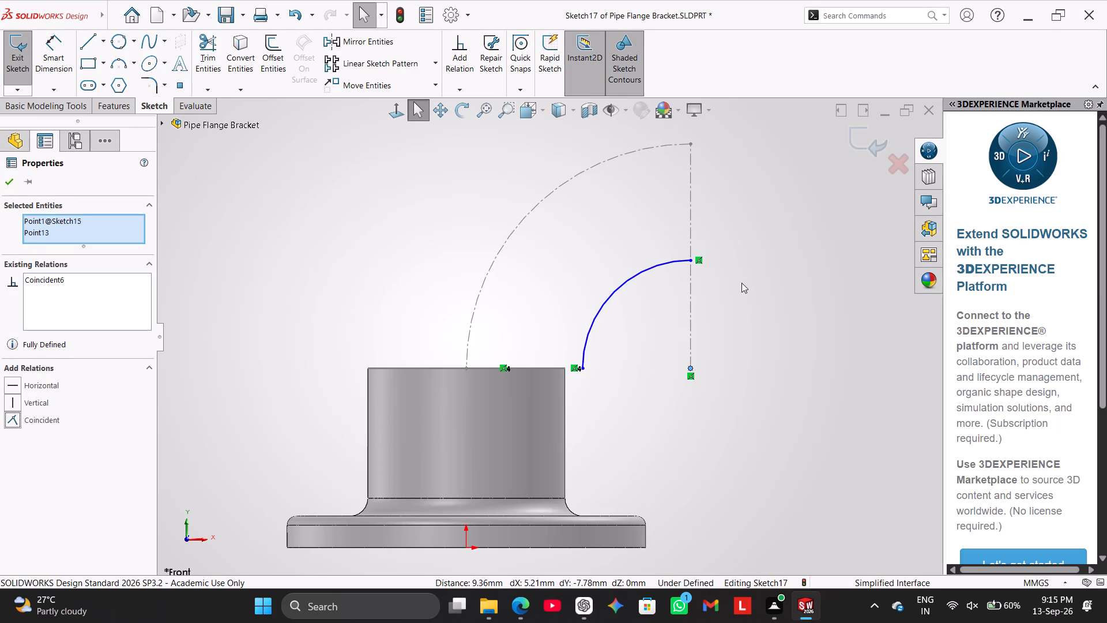
Delete the coincident relation between the inner arc's lower endpoint and the hub's outer top circle.
ctrl+click(582, 367)
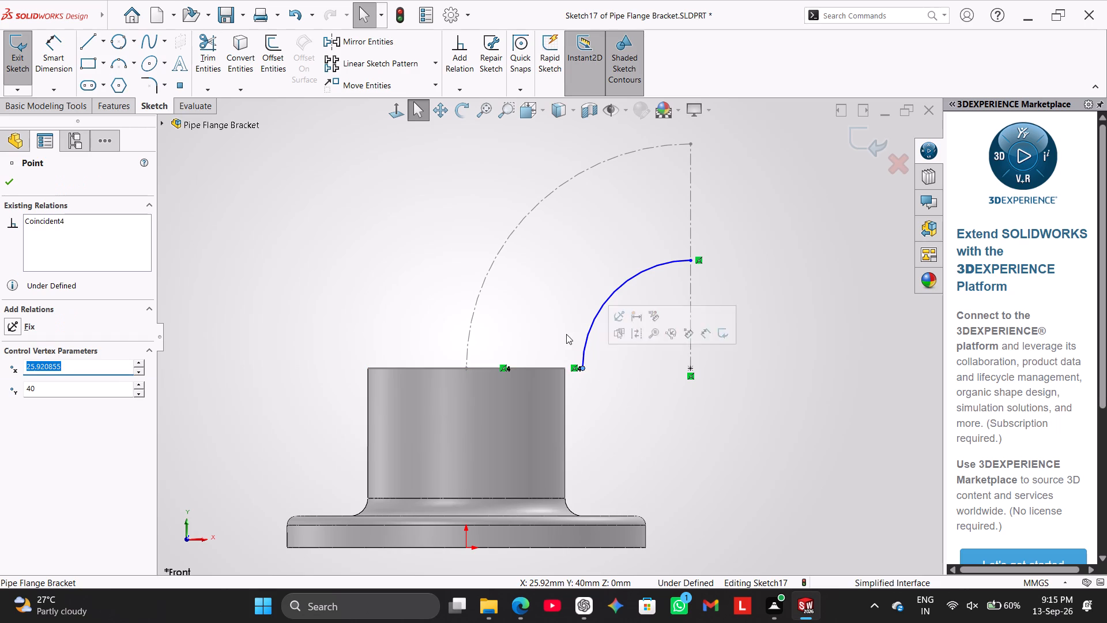
middle_drag(567, 334, 573, 385)
scroll(573, 385, down, 1)
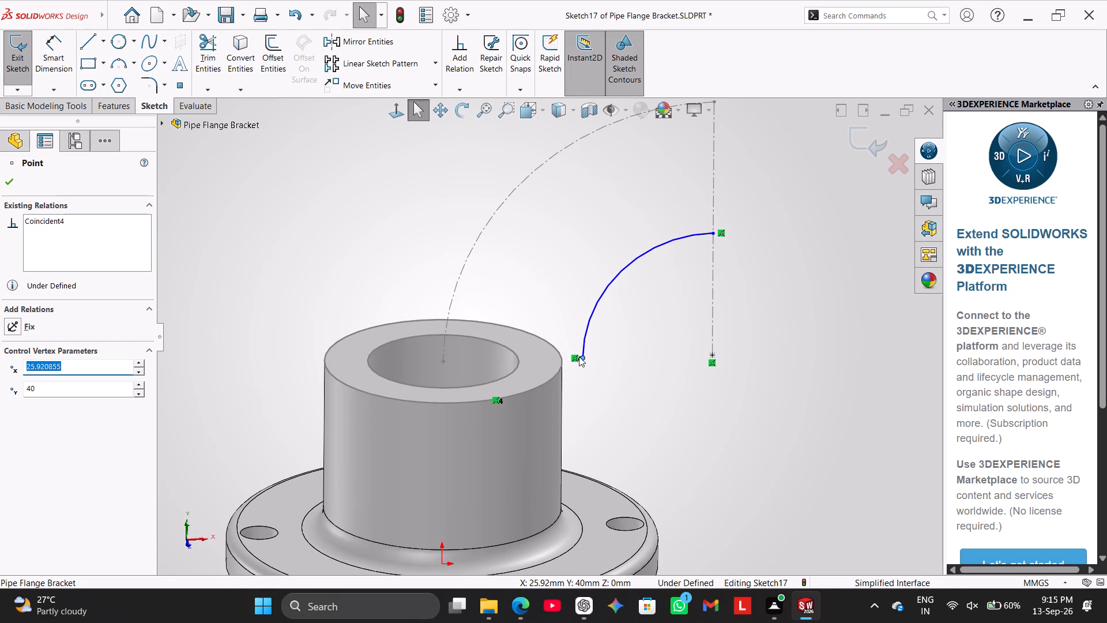
right_click(574, 356)
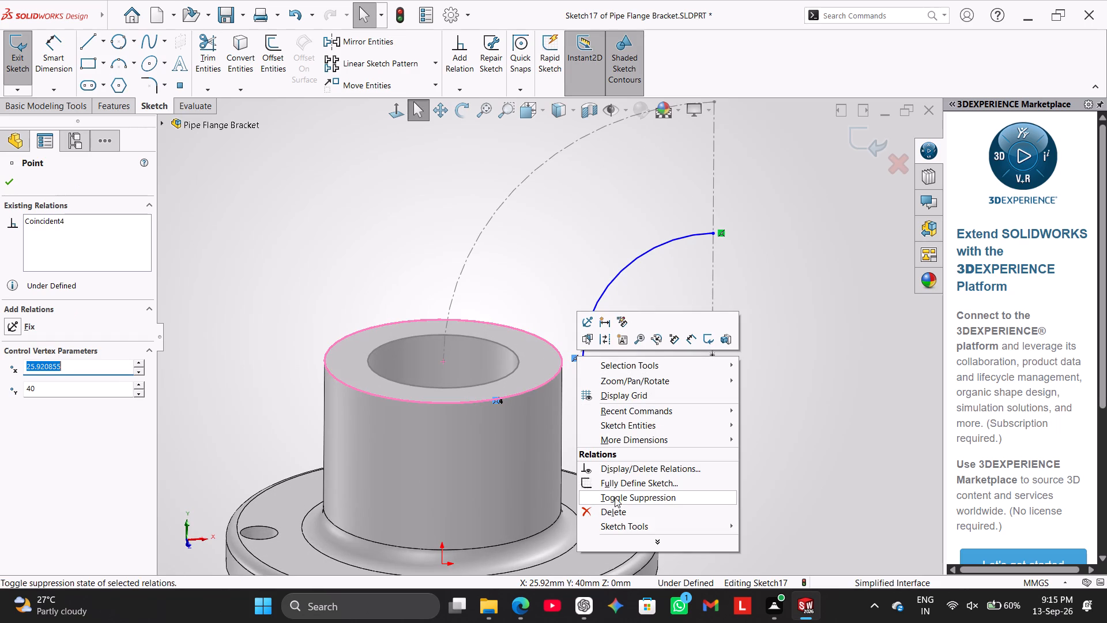
click(616, 509)
Add a coincident relation between the inner arc's lower endpoint and the hub's outer top circle.
ctrl+click(583, 359)
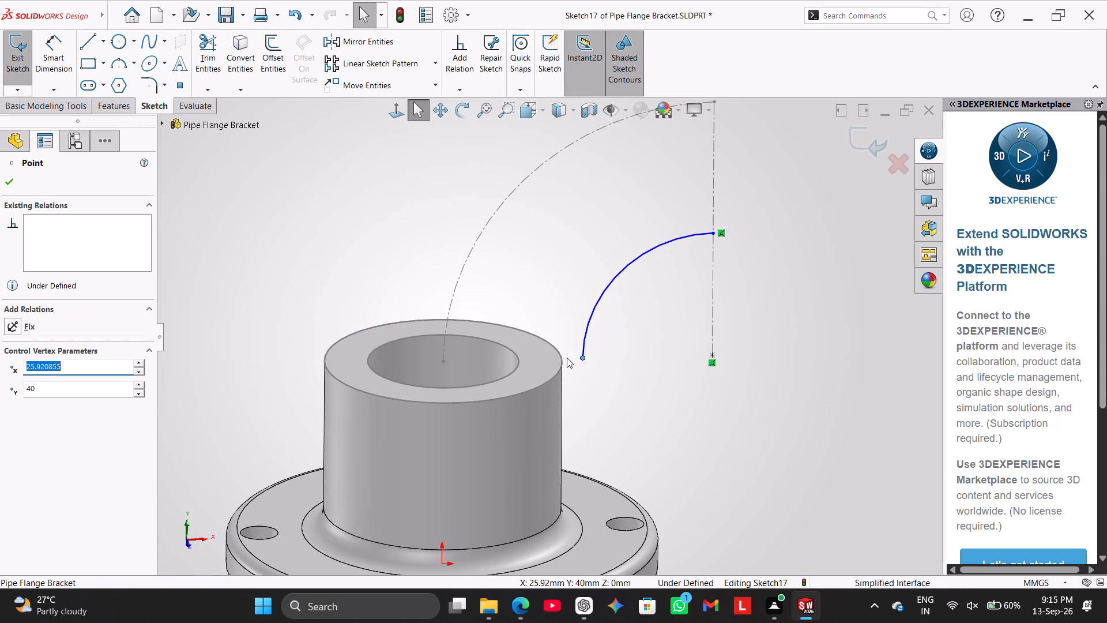
ctrl+click(560, 362)
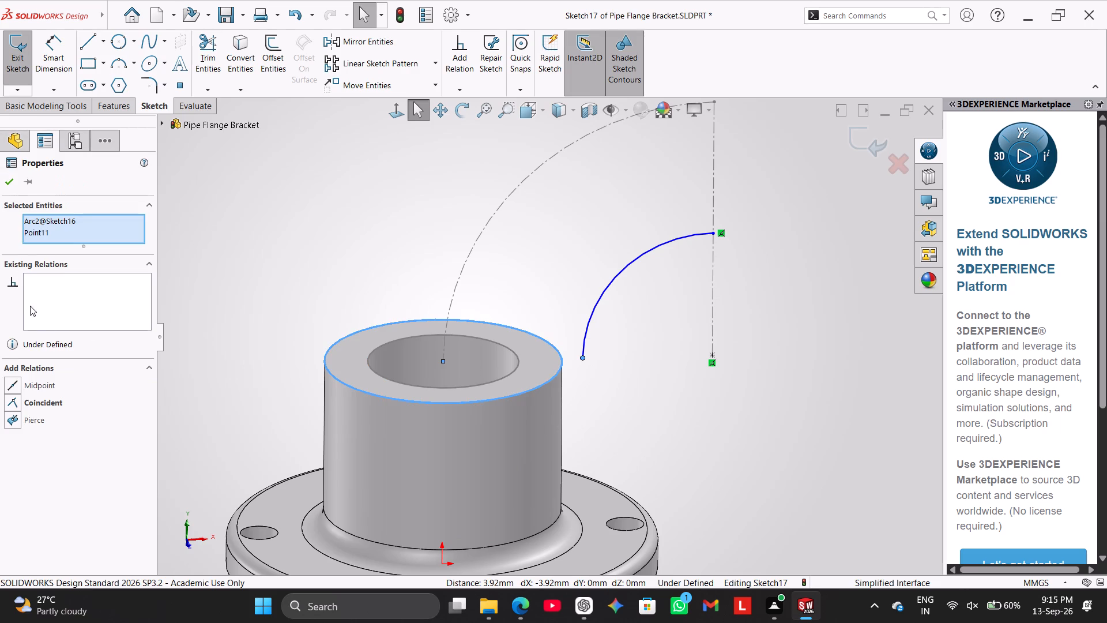
click(33, 407)
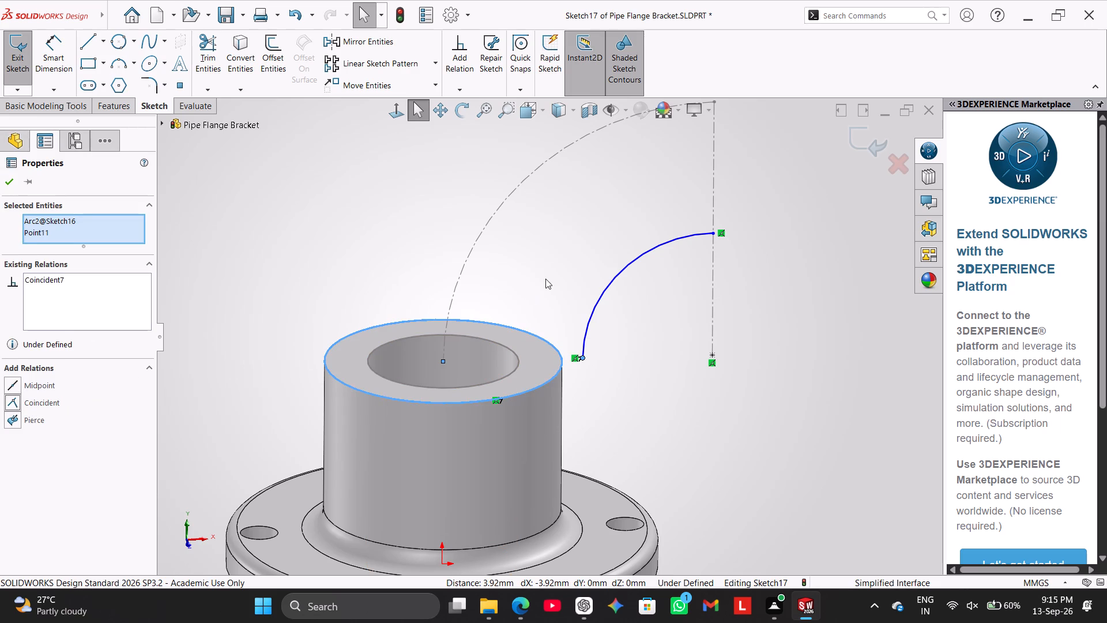
click(545, 279)
scroll(733, 328, up, 3)
middle_drag(734, 327, 735, 308)
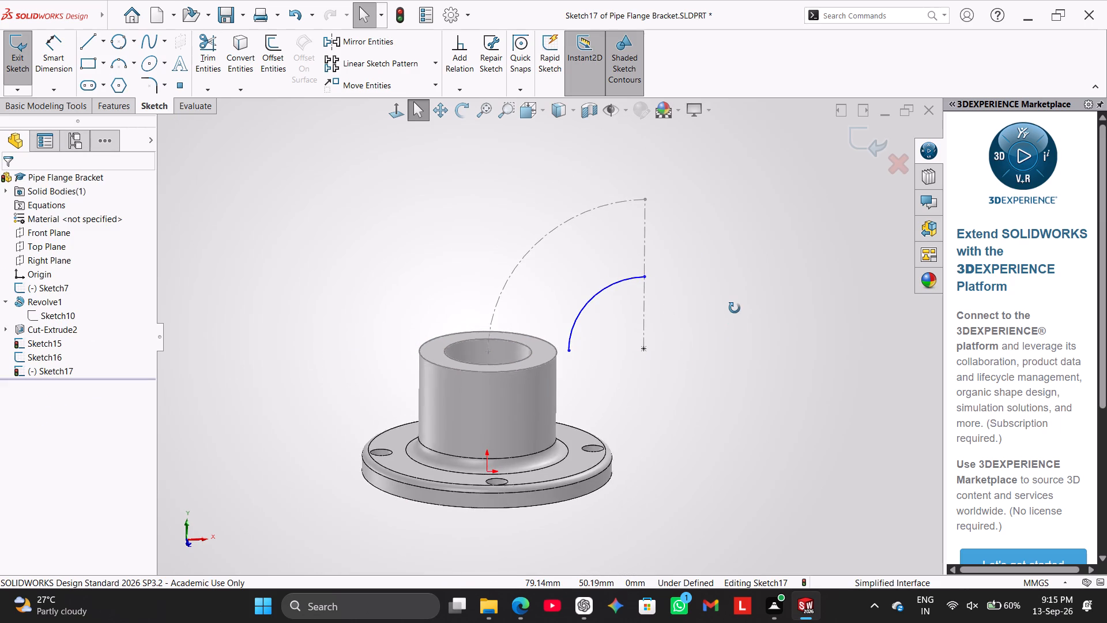
middle_drag(735, 308, 735, 298)
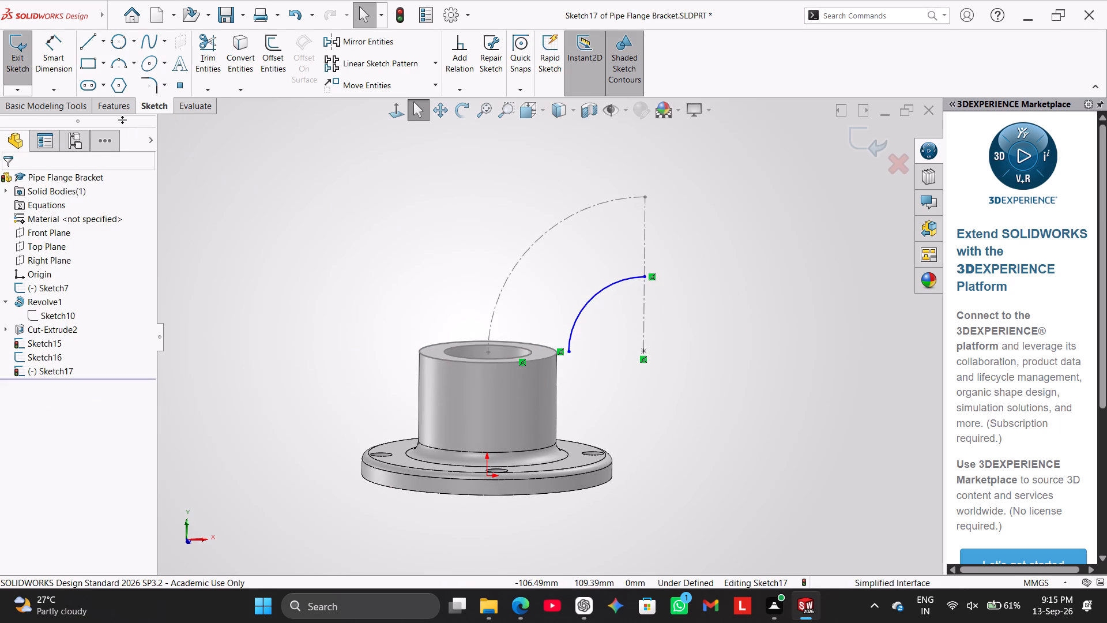
click(403, 185)
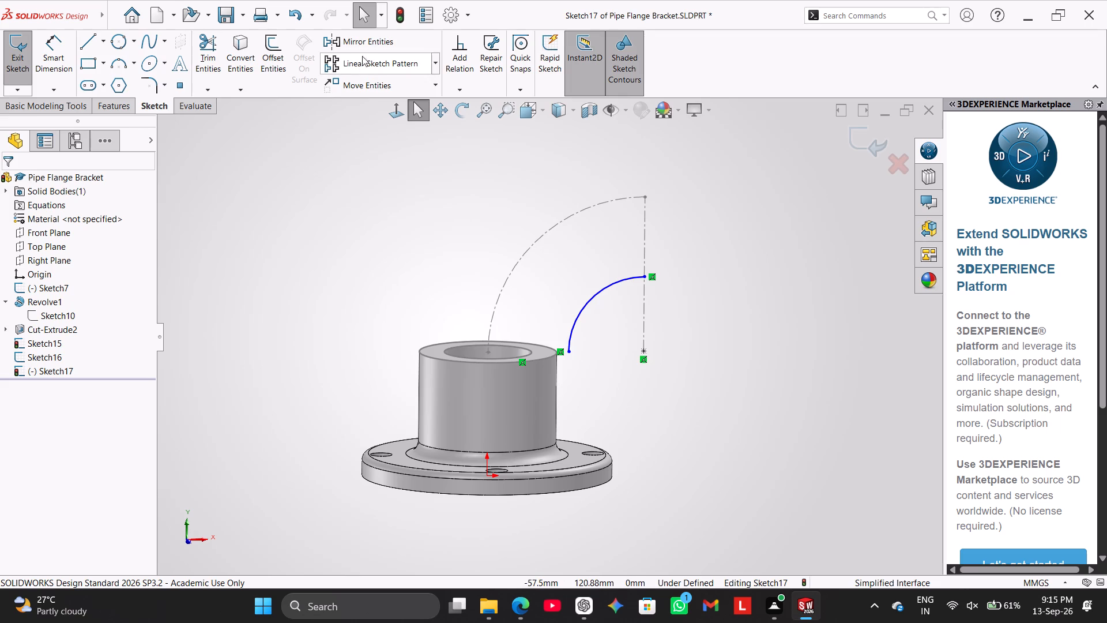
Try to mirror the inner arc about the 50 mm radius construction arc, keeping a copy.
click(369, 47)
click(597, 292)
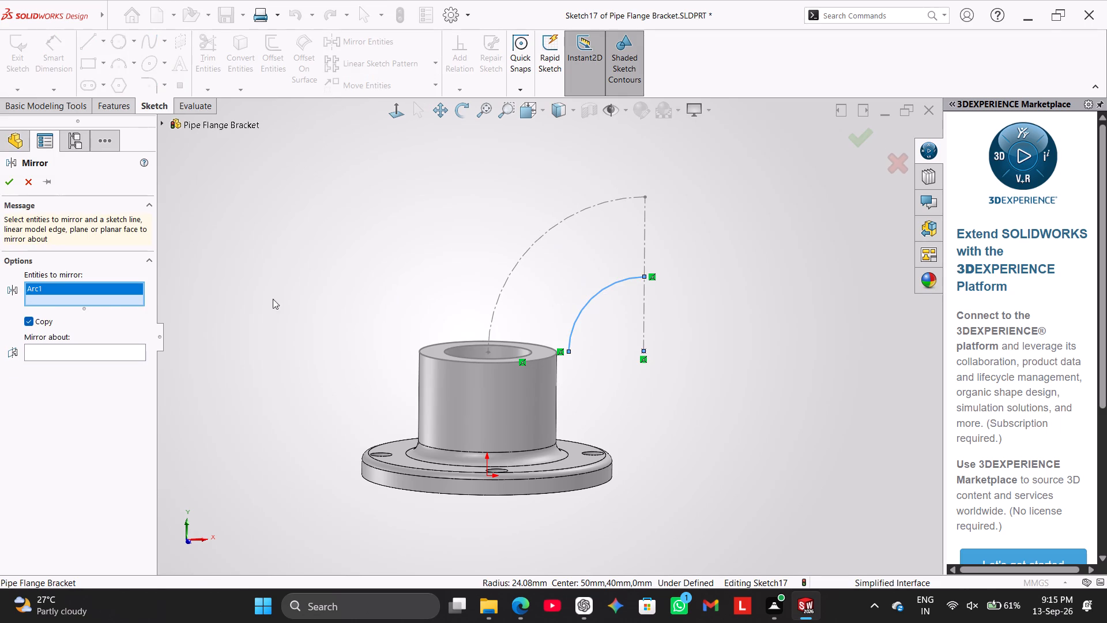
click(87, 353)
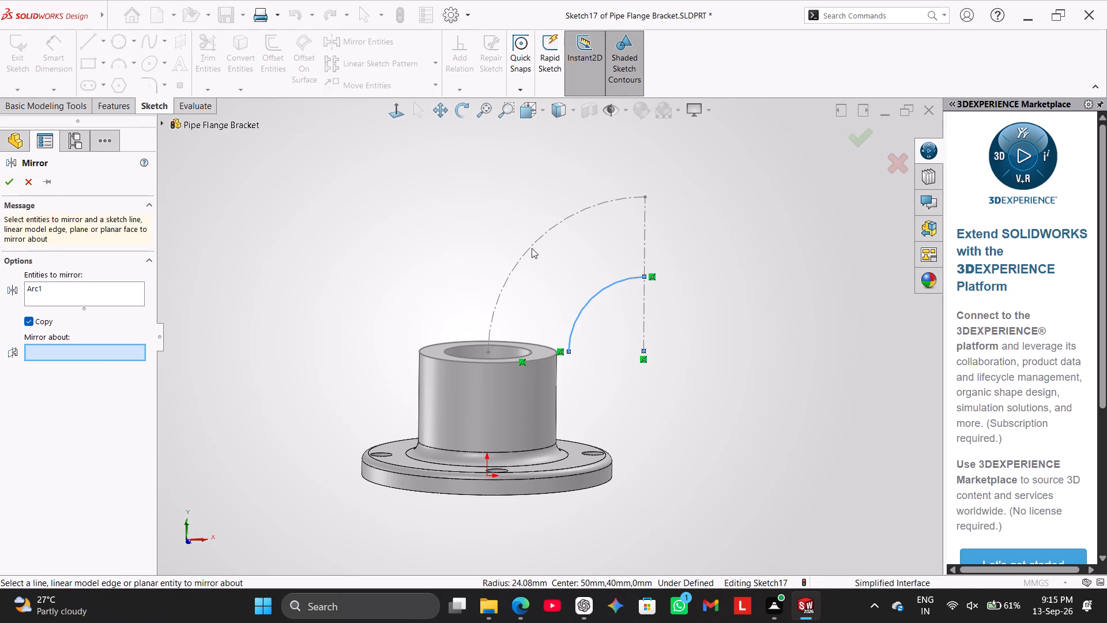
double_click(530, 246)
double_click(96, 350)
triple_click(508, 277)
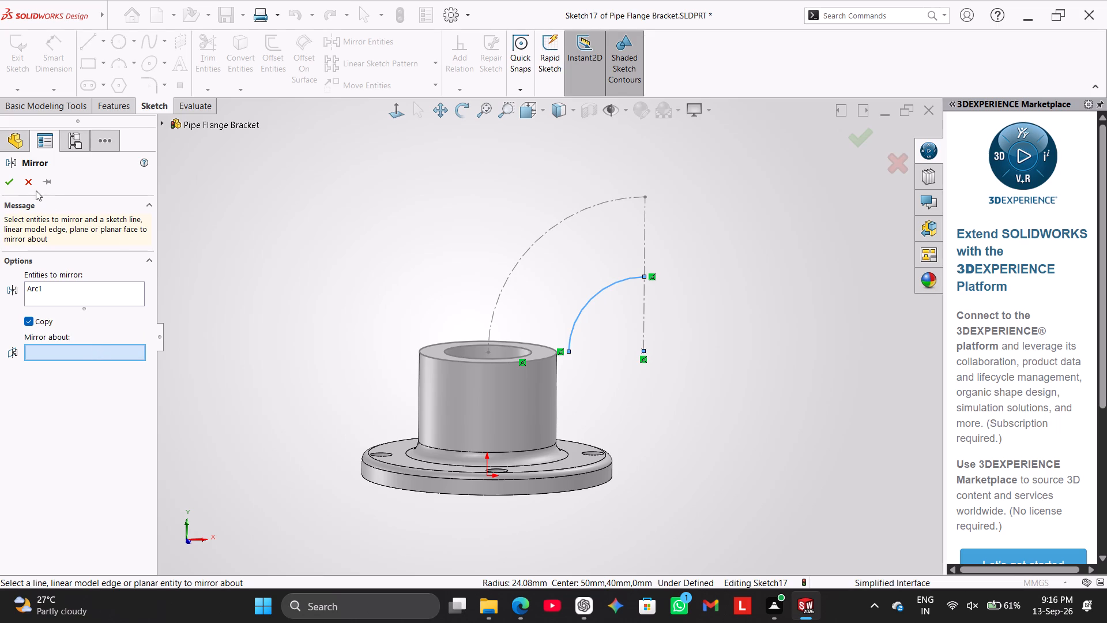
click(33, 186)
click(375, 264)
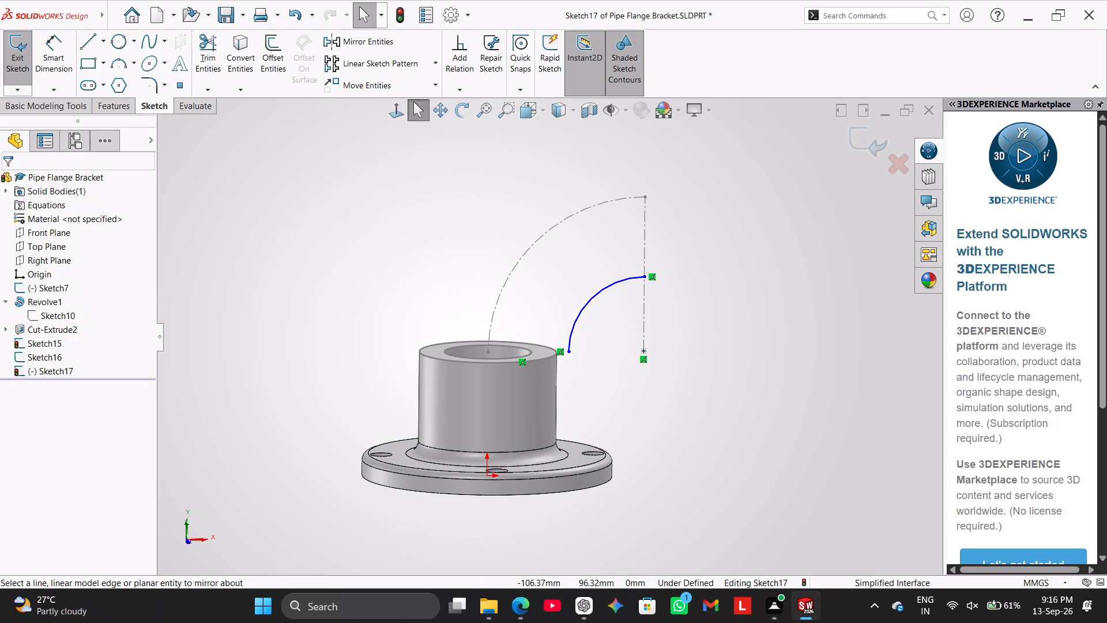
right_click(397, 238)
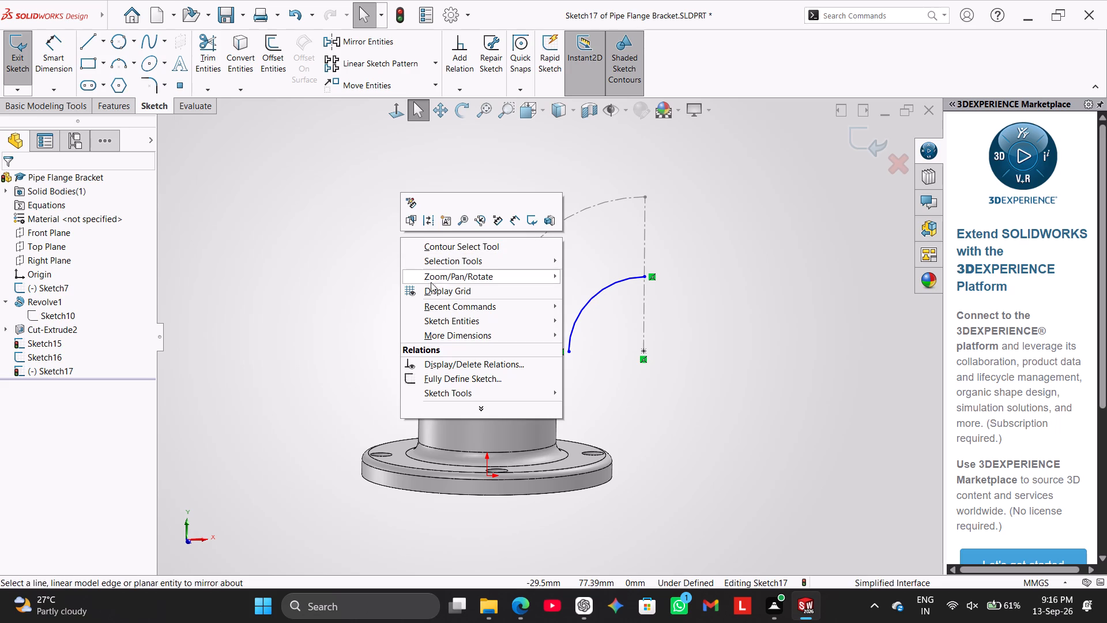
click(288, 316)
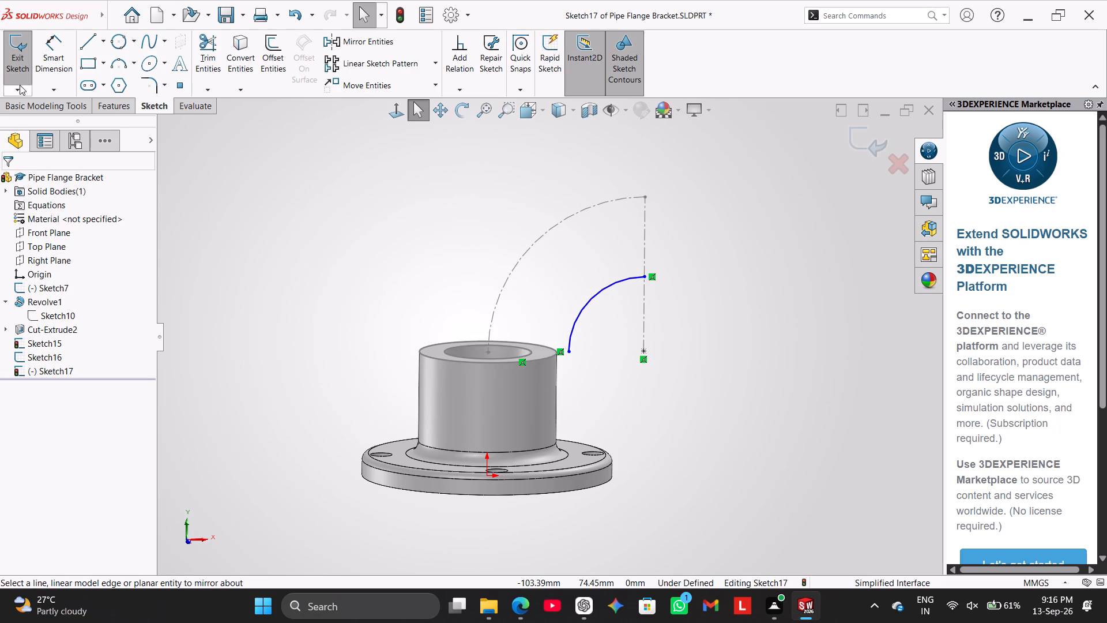
Exit Sketch17 and stop the rebuild to repair Sketch15.
click(20, 70)
click(639, 313)
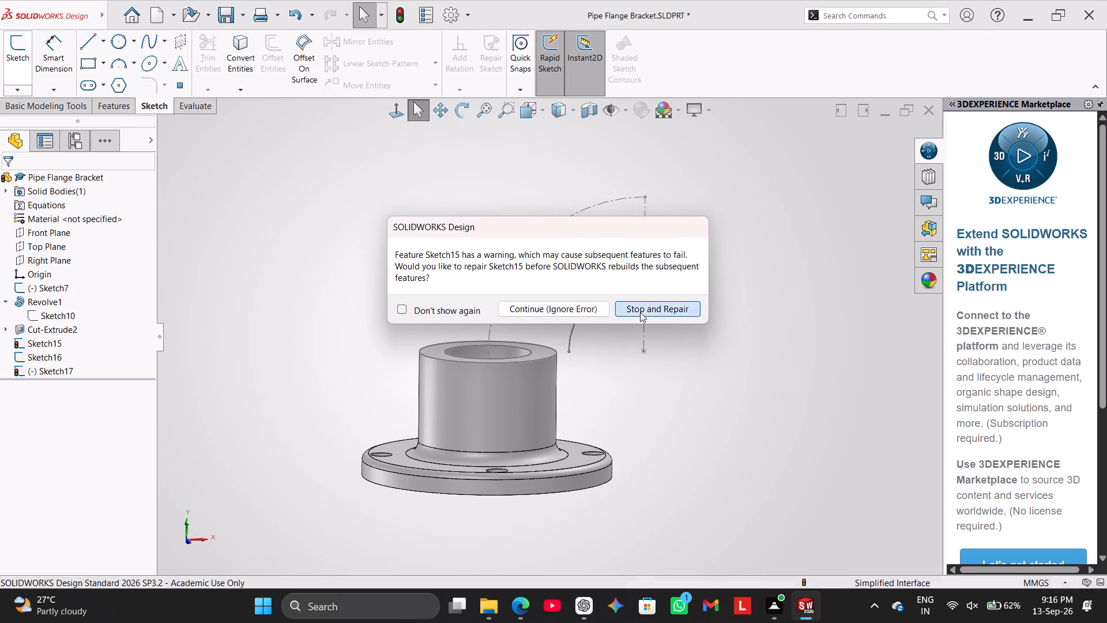
click(422, 117)
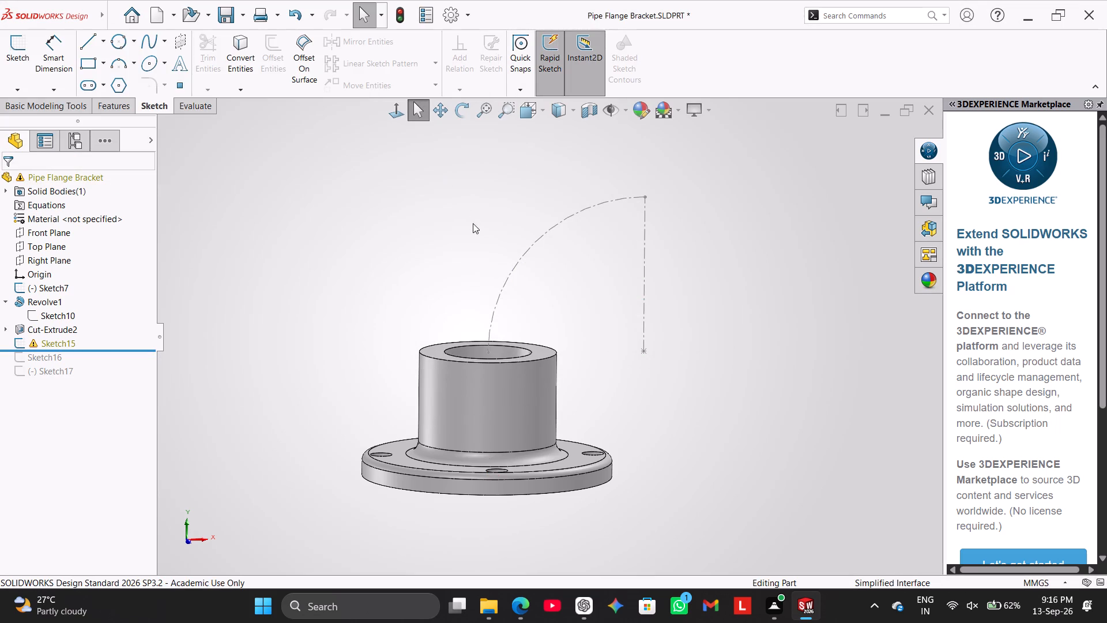
click(473, 223)
right_click(460, 205)
click(296, 239)
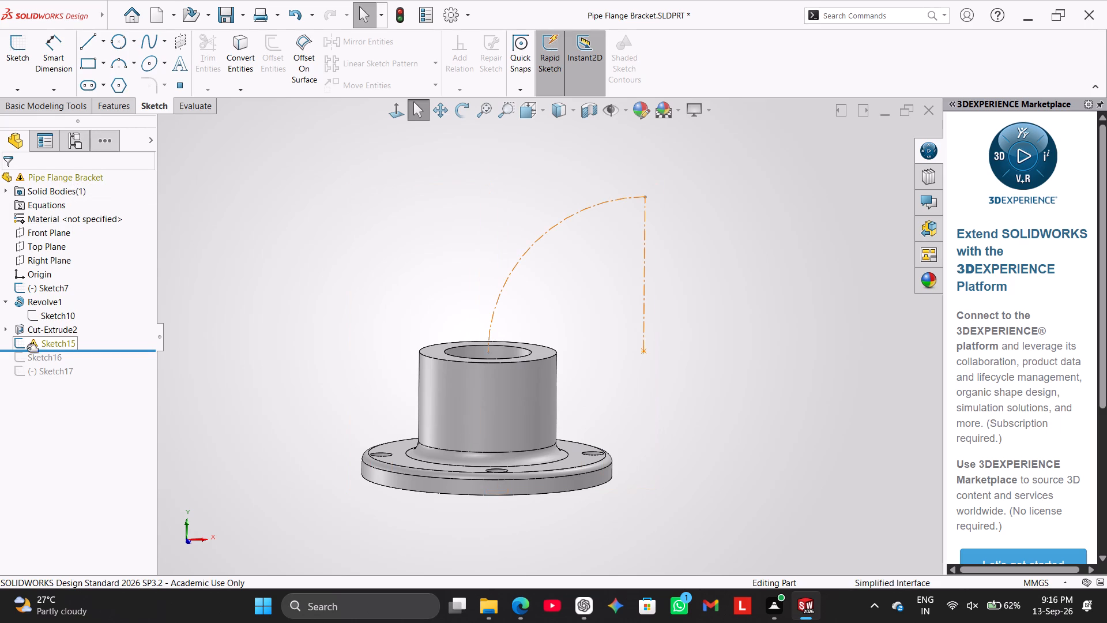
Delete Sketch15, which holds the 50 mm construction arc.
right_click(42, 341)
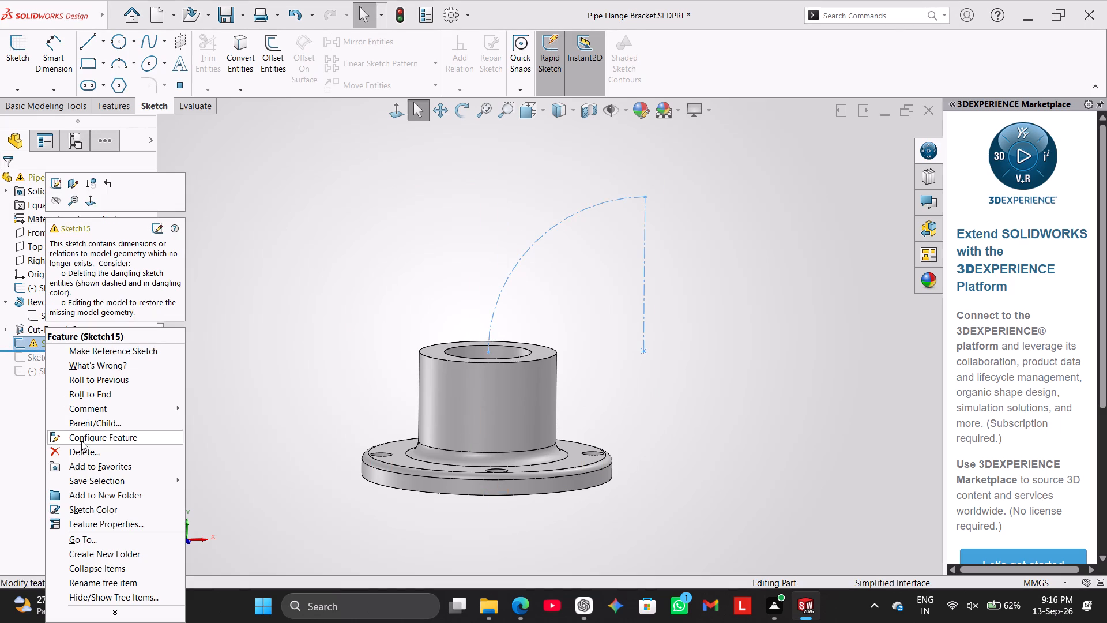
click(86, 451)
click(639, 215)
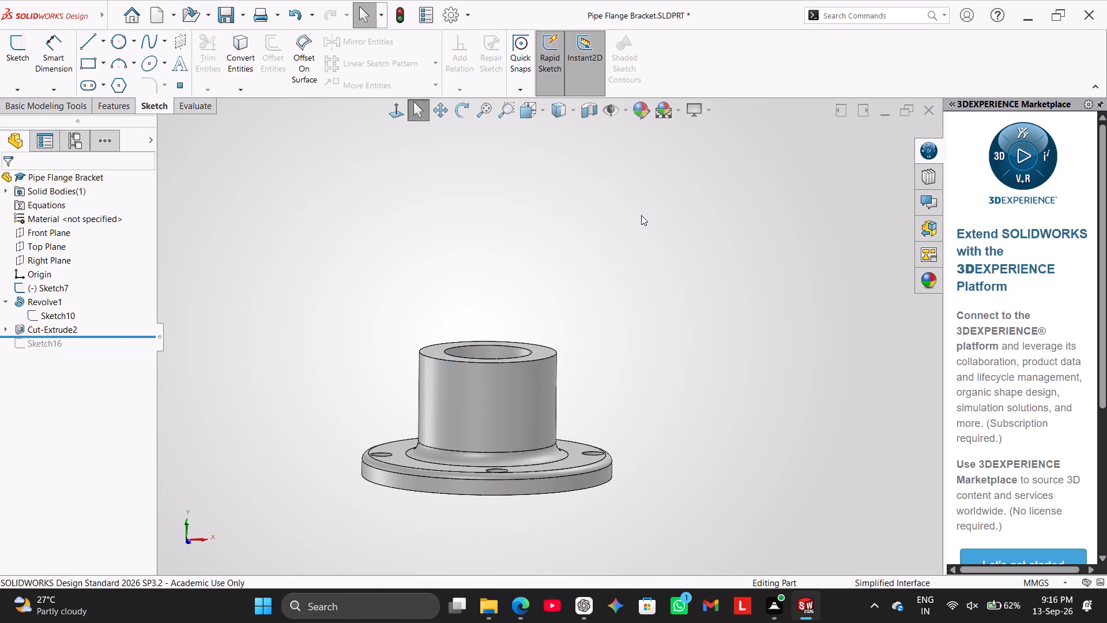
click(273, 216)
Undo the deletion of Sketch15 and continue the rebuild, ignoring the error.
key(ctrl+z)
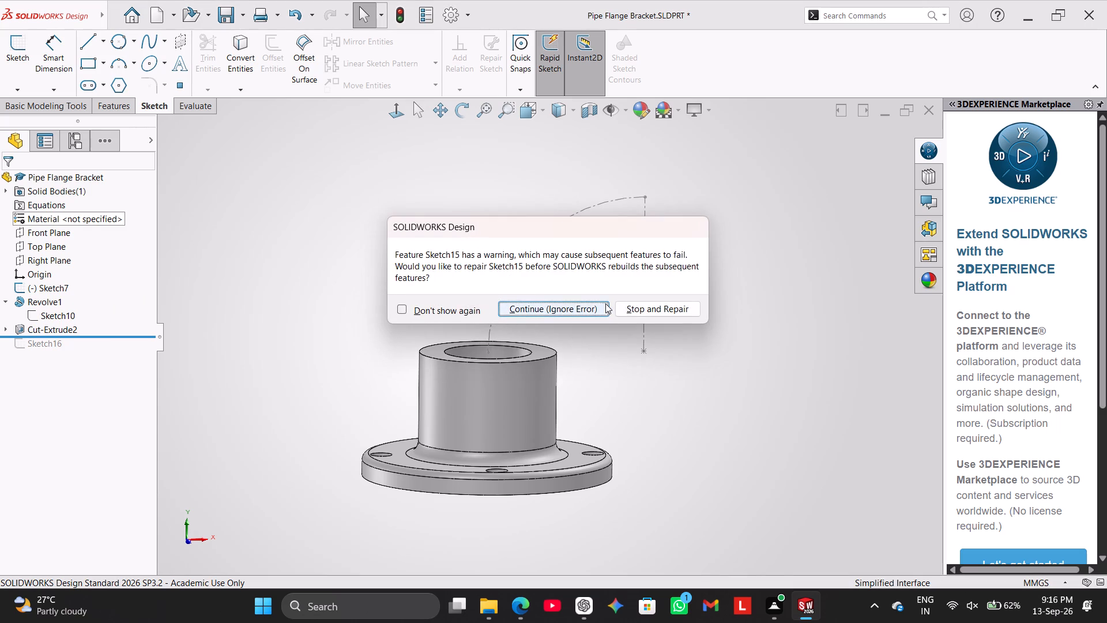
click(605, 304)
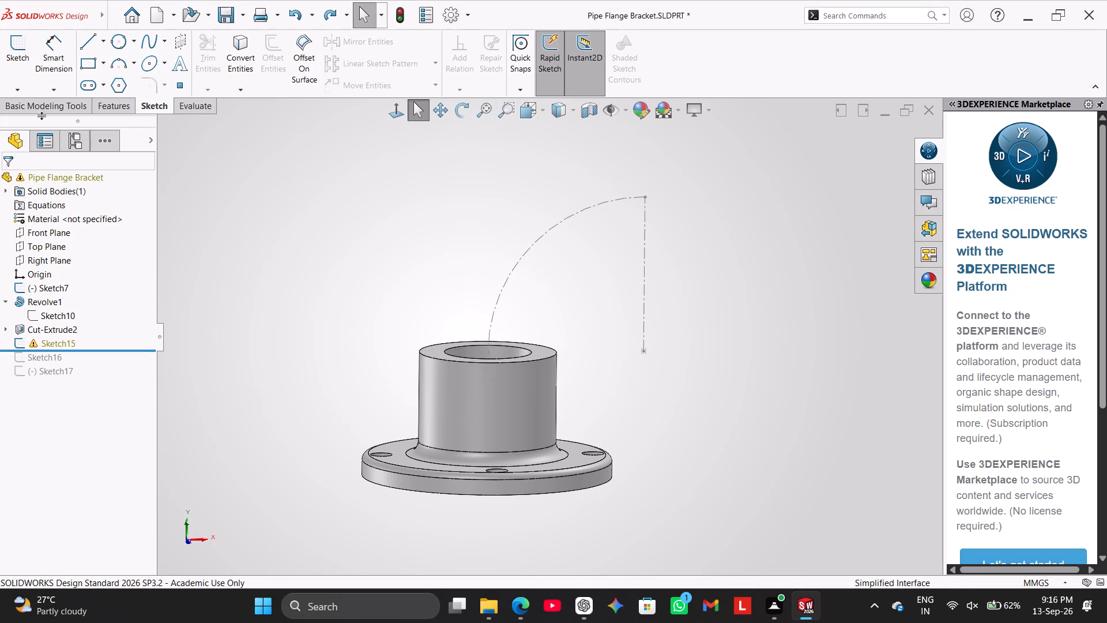
Start a new sketch on the Front Plane.
click(17, 59)
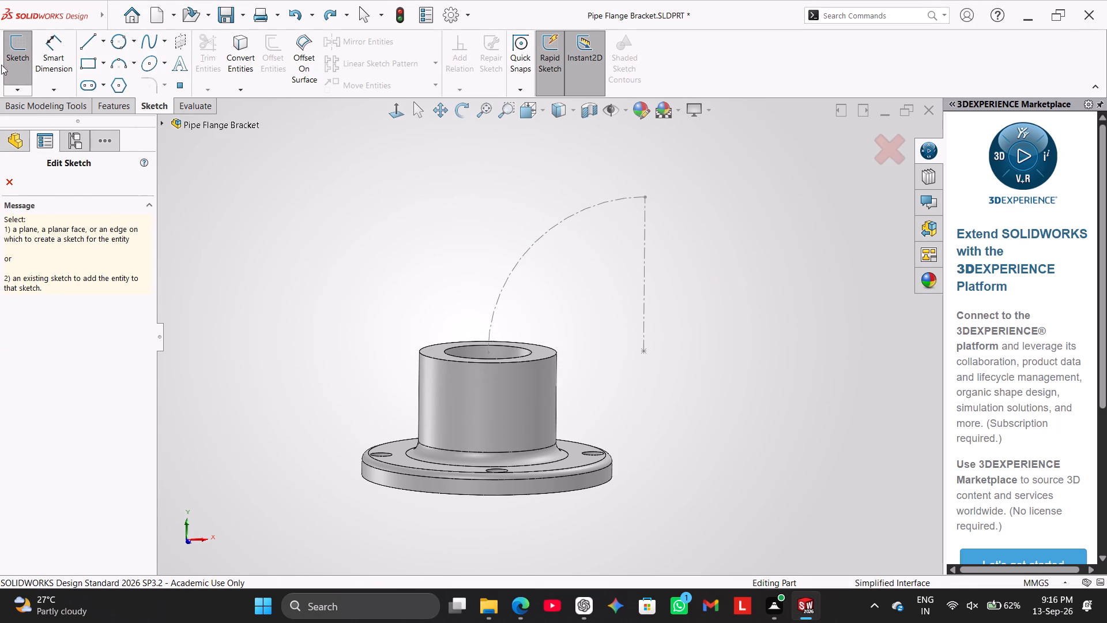
click(20, 58)
click(49, 230)
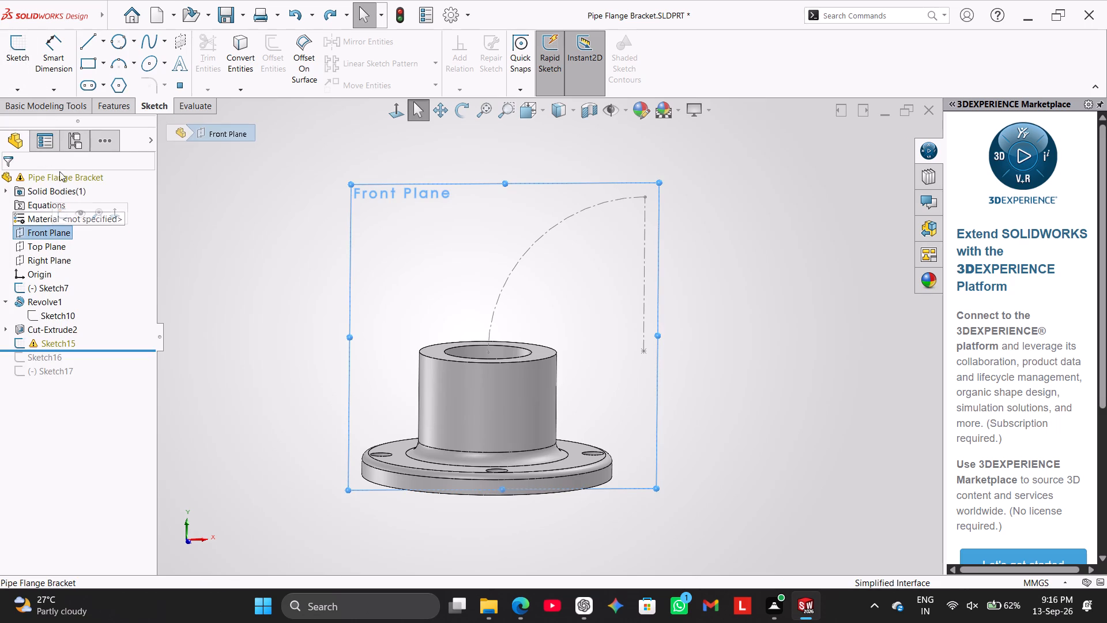
click(16, 58)
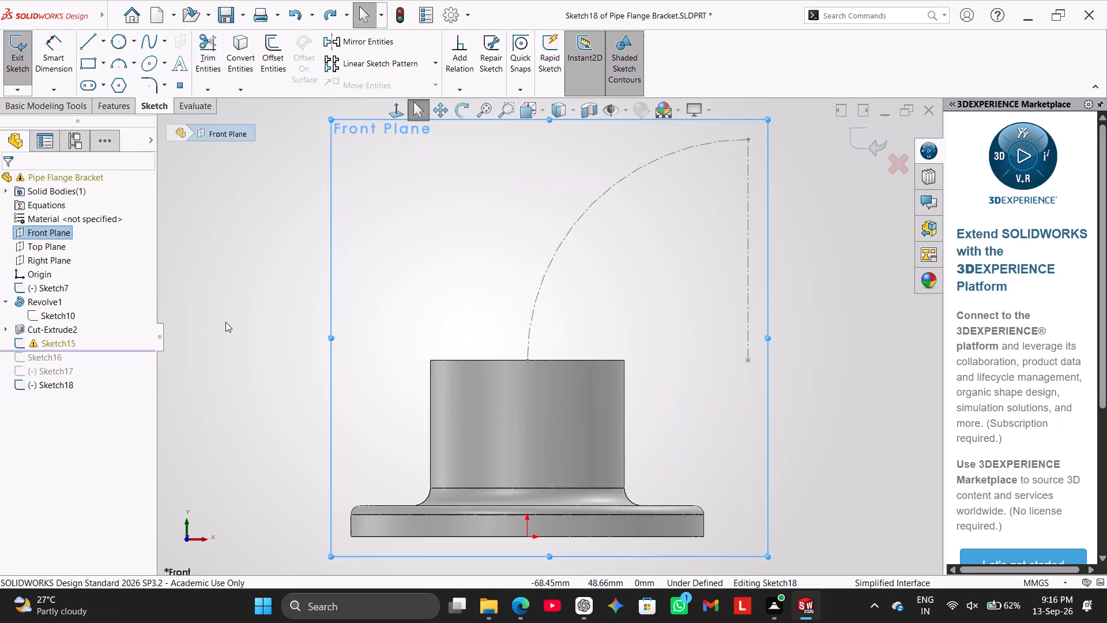
click(225, 322)
Switch from the new Front Plane sketch to editing Sketch15, which holds the 50 mm radius arc.
double_click(577, 223)
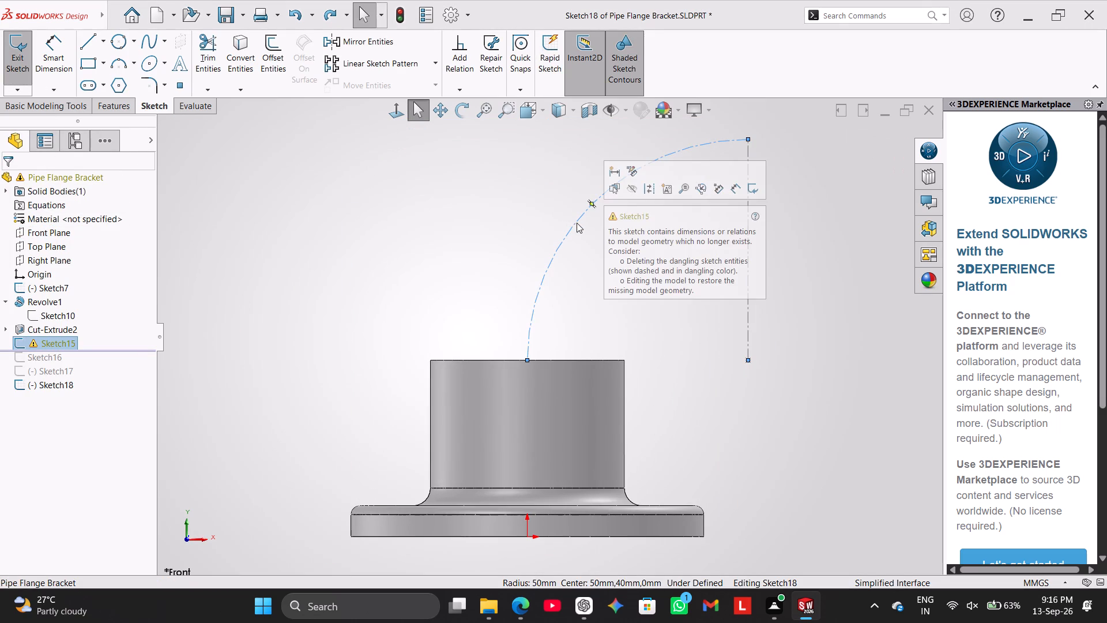
triple_click(577, 223)
click(790, 240)
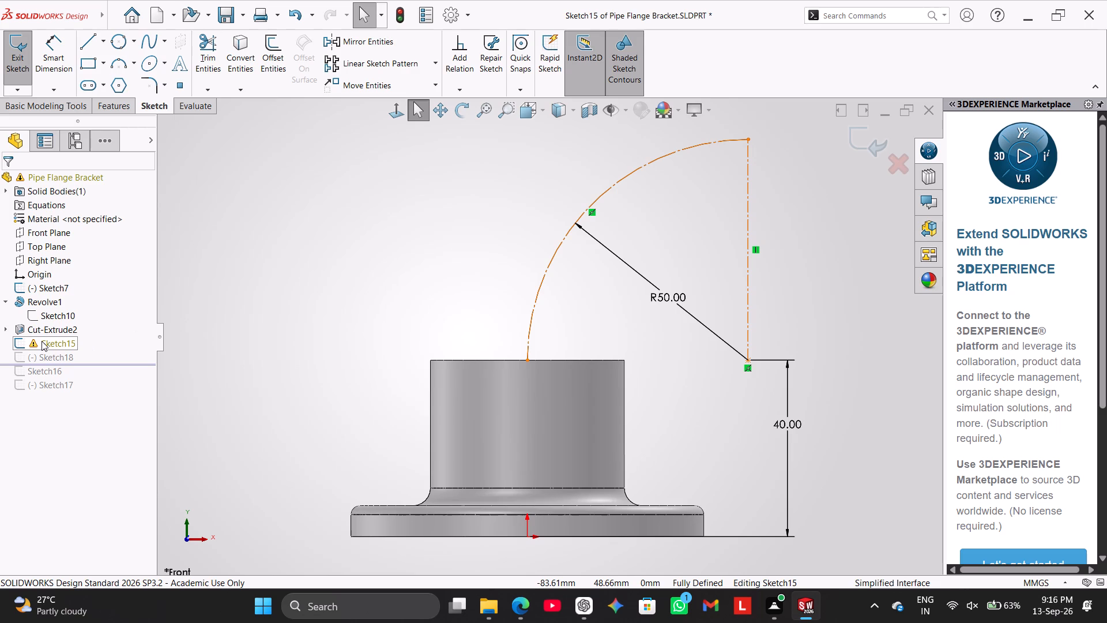
click(42, 341)
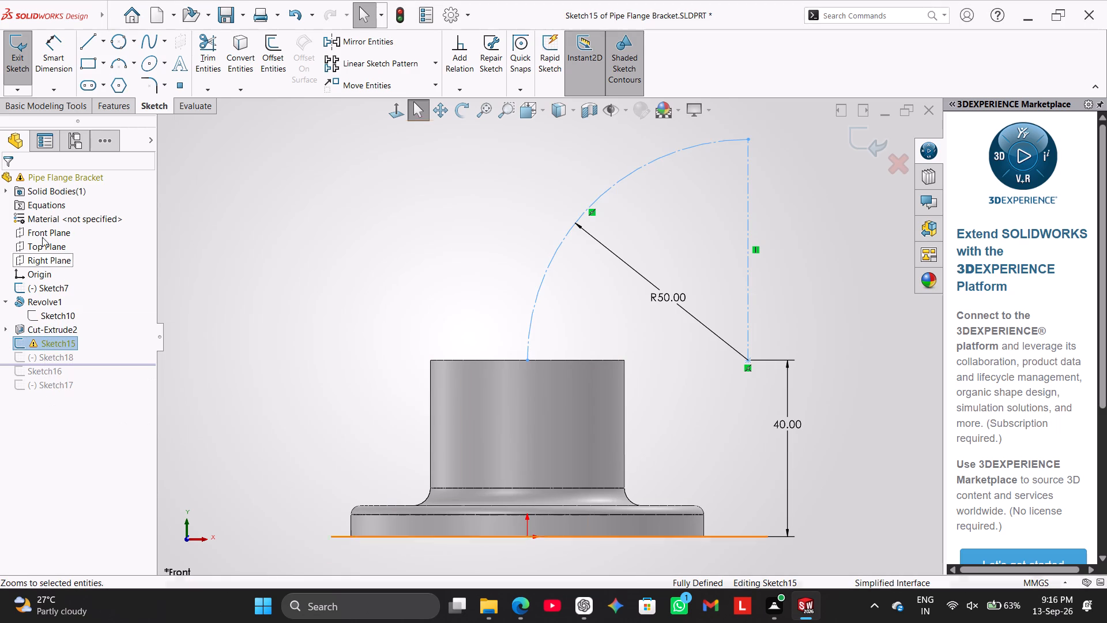
right_click(49, 179)
click(318, 238)
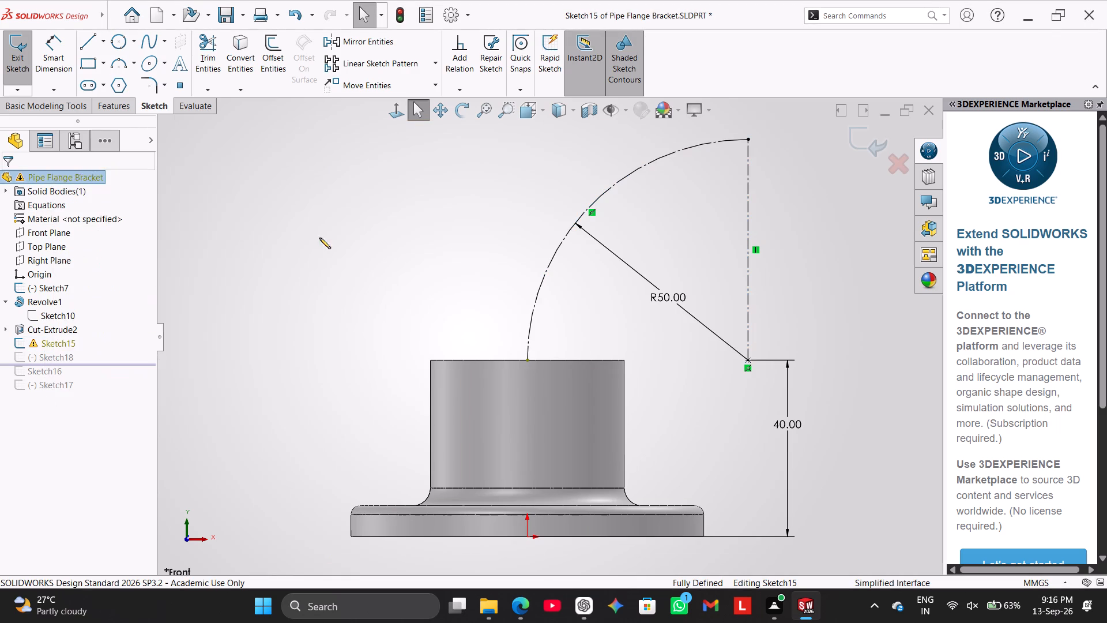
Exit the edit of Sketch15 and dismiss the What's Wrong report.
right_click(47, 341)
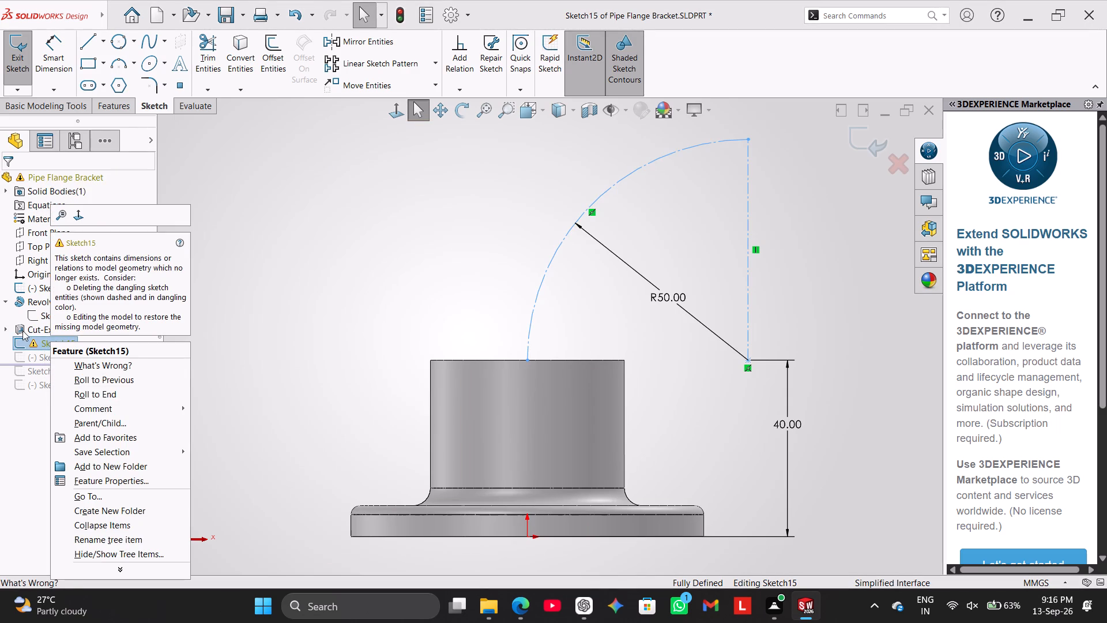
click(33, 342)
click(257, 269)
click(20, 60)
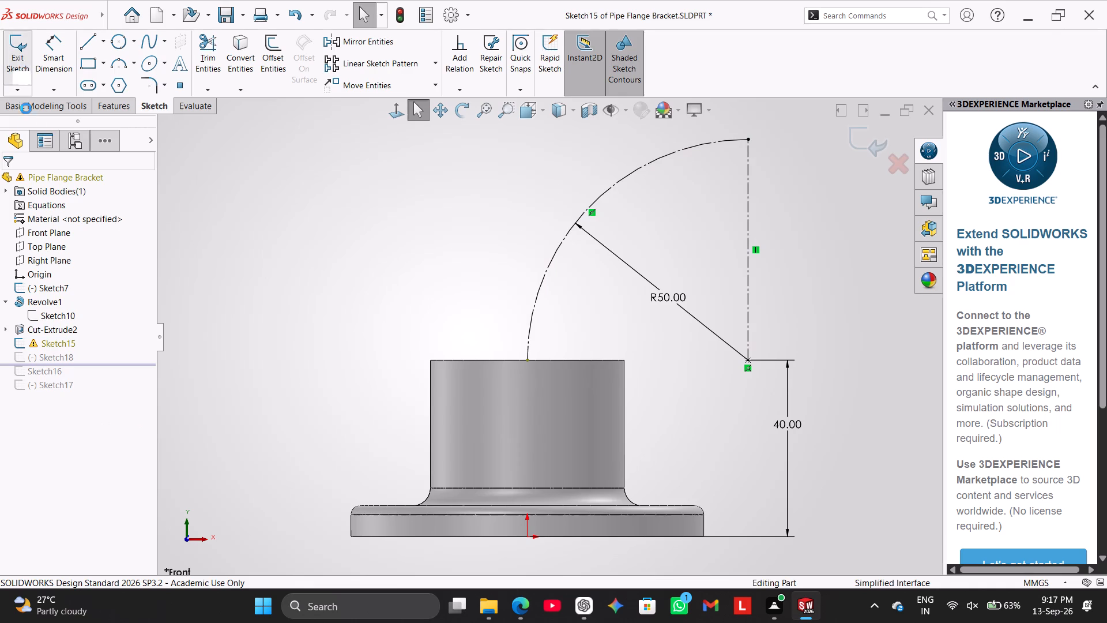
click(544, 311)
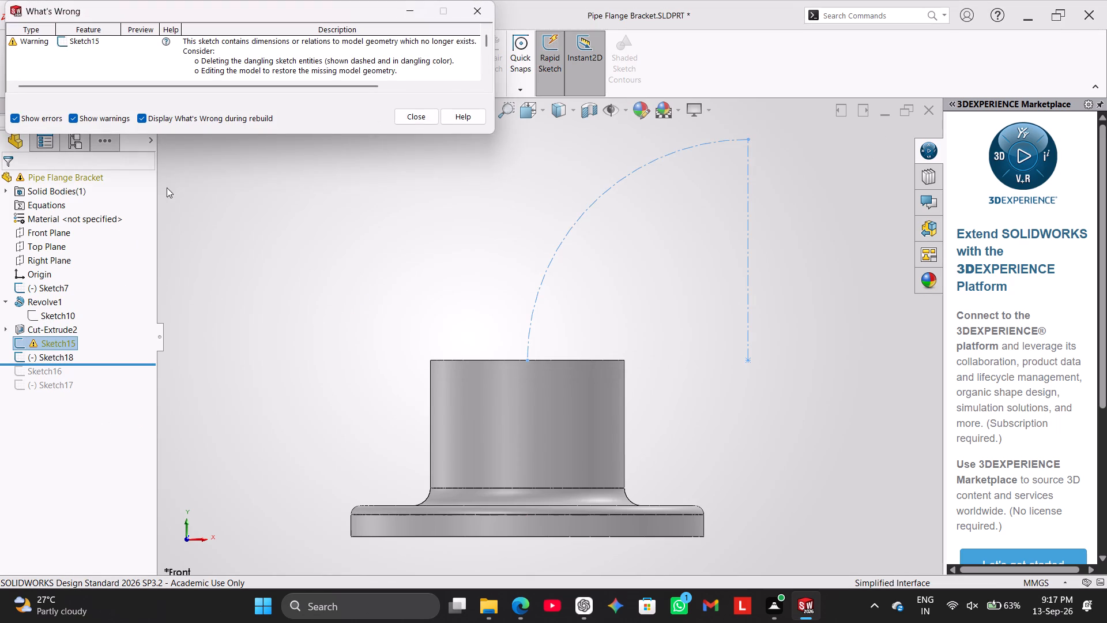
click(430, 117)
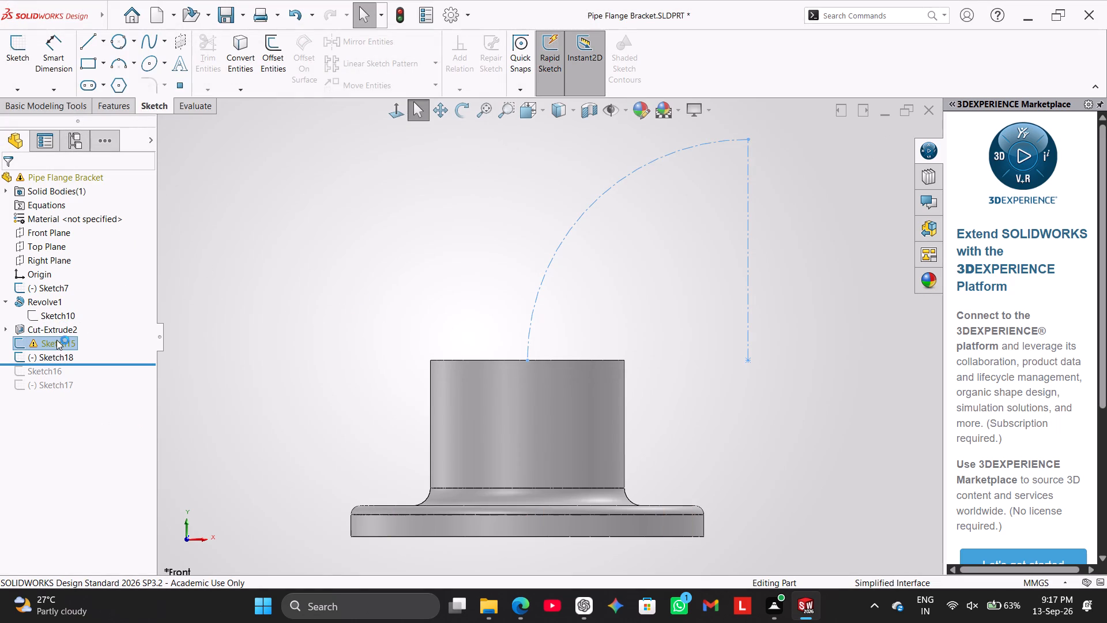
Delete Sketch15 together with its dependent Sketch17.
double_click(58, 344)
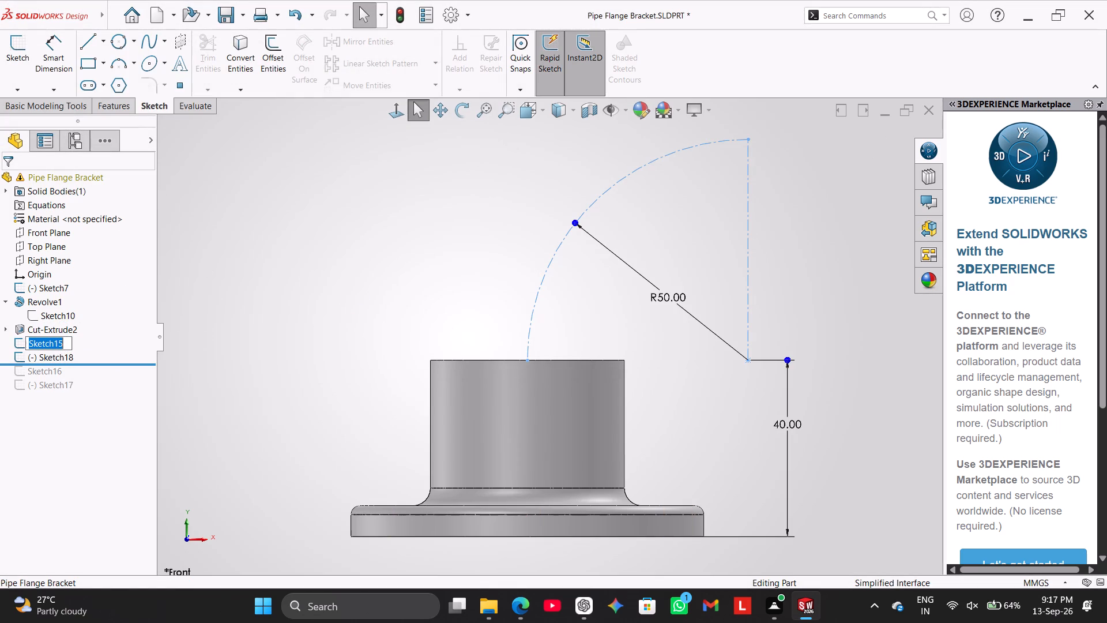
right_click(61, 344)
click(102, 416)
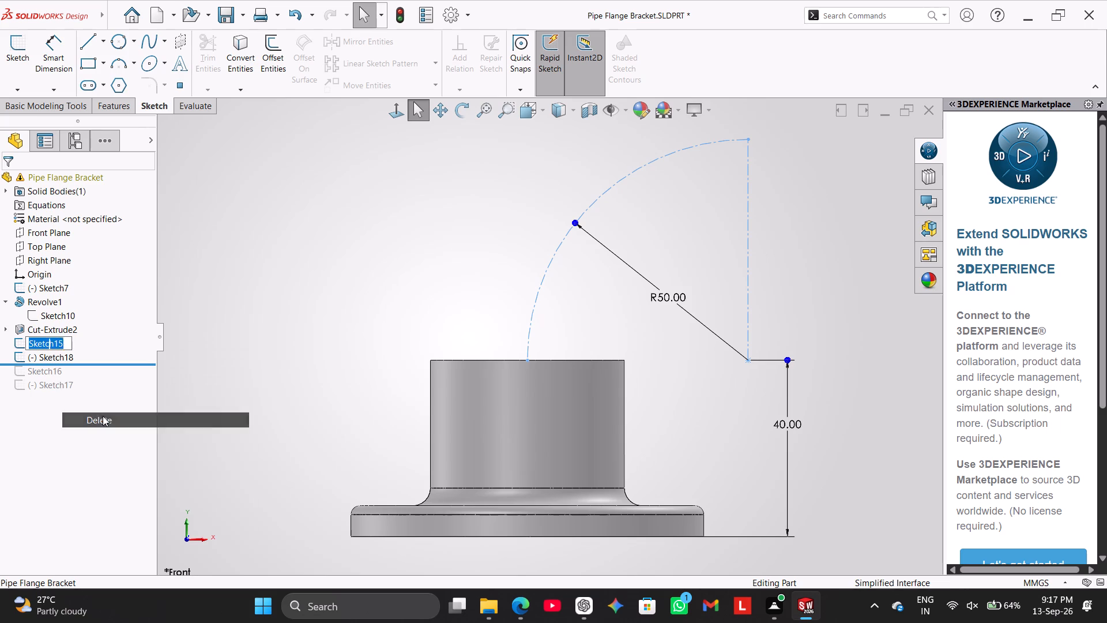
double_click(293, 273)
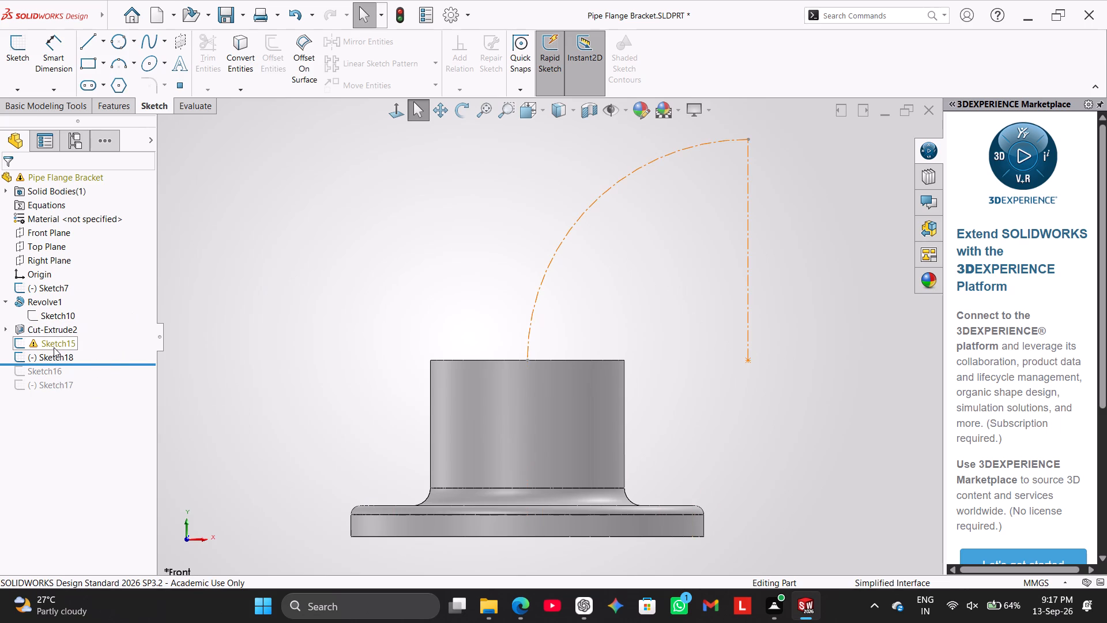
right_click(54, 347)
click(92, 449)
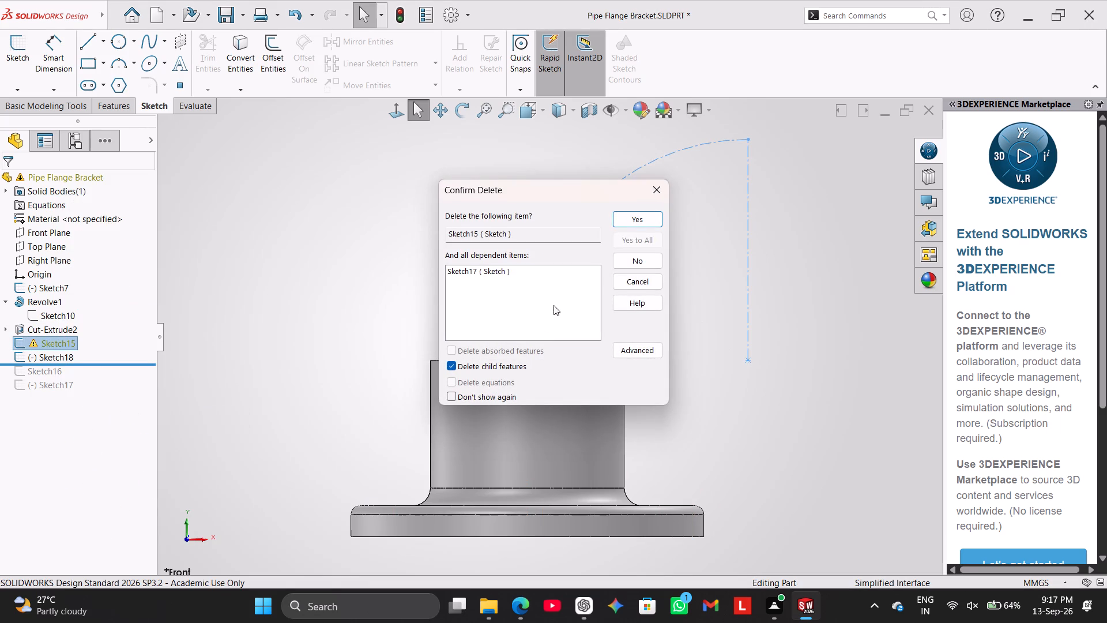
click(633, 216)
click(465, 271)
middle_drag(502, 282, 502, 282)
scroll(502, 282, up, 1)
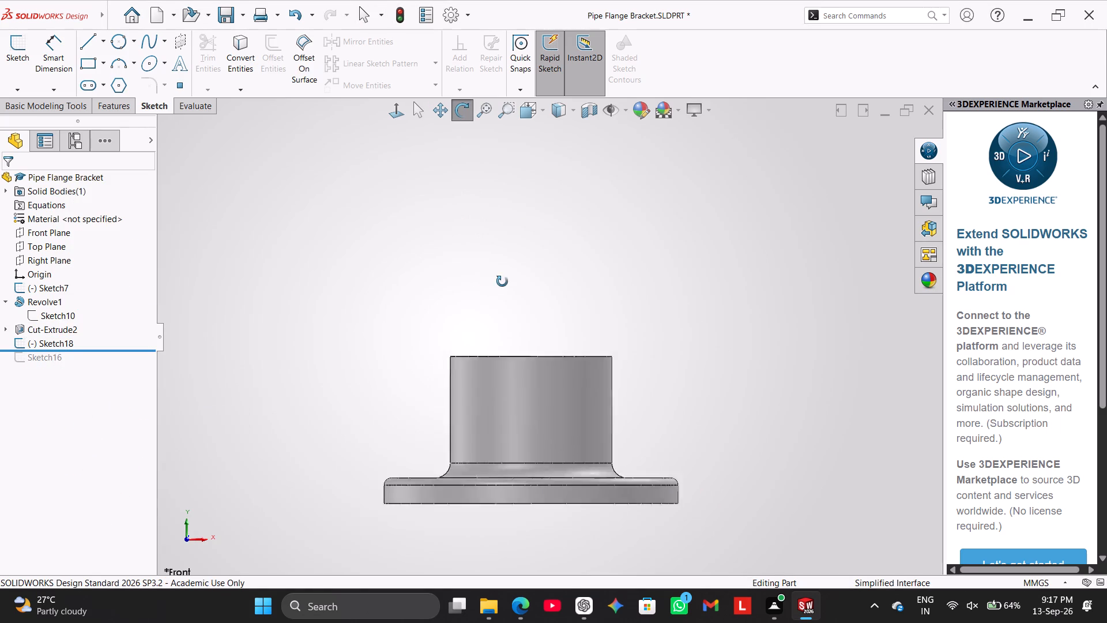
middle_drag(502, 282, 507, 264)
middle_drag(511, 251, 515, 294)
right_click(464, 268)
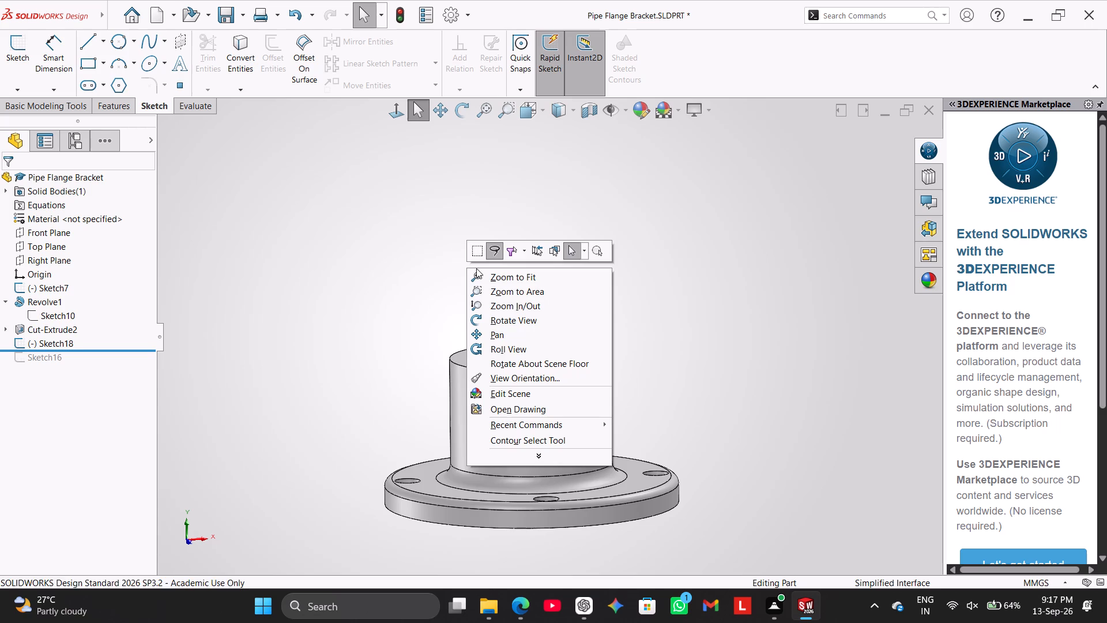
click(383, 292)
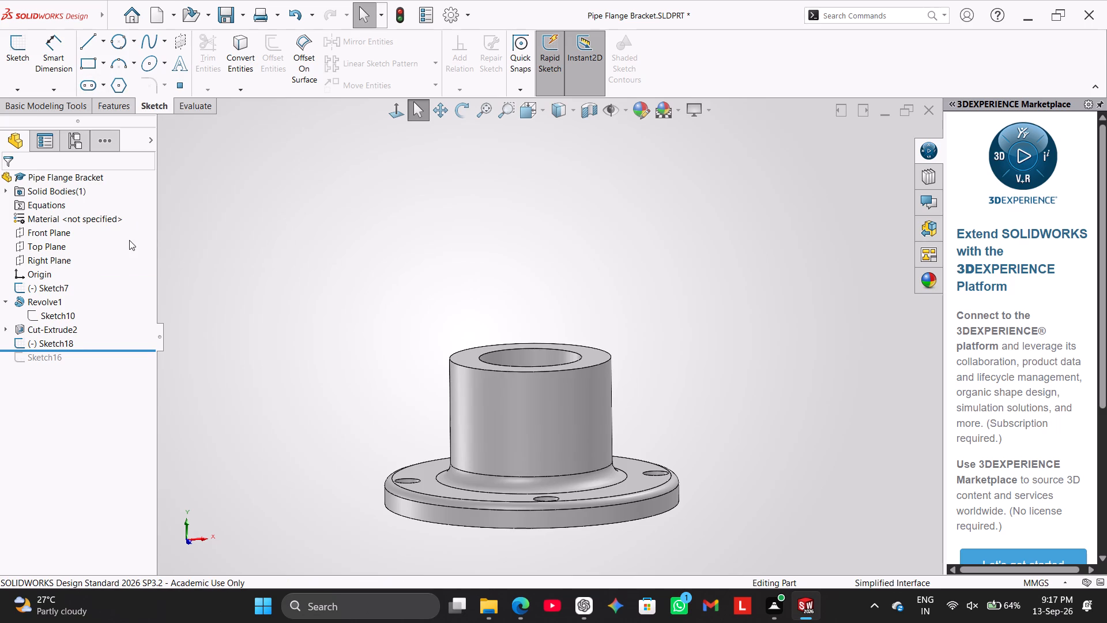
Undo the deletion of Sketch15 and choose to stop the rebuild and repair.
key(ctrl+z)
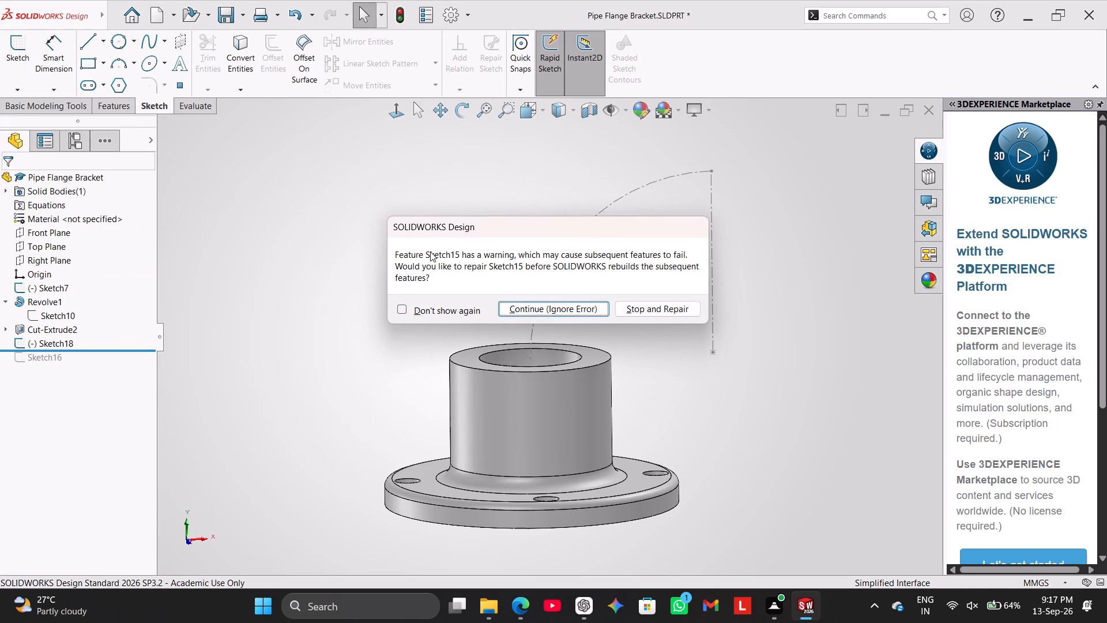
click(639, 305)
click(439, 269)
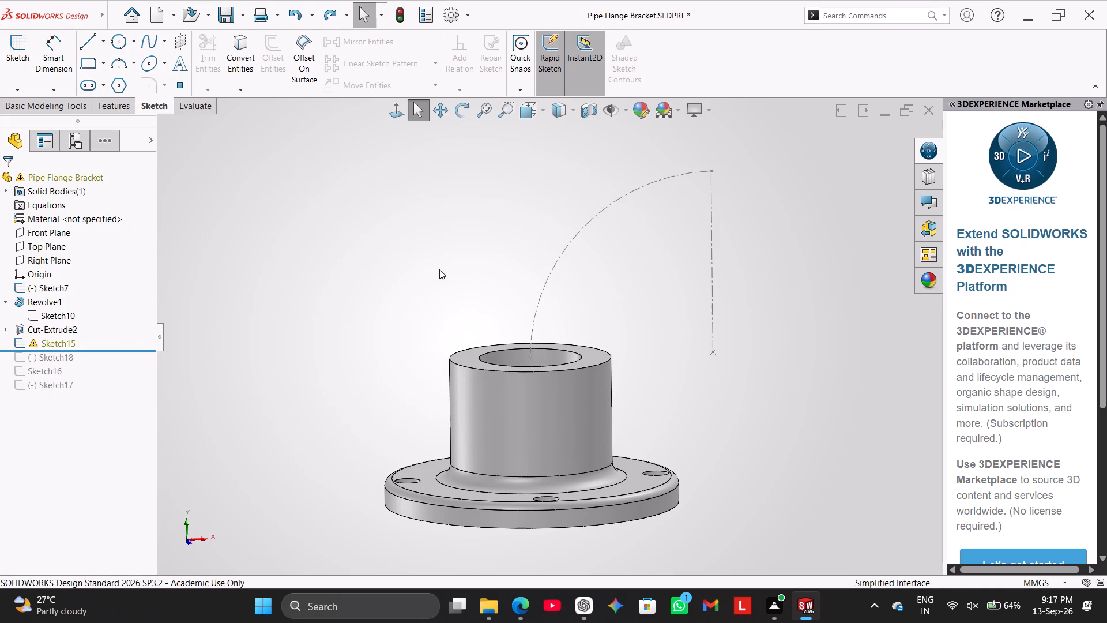
Edit Sketch15 and draw a three-point arc of about 37 mm radius from the hub's top outer corner to the vertical centerline.
click(586, 230)
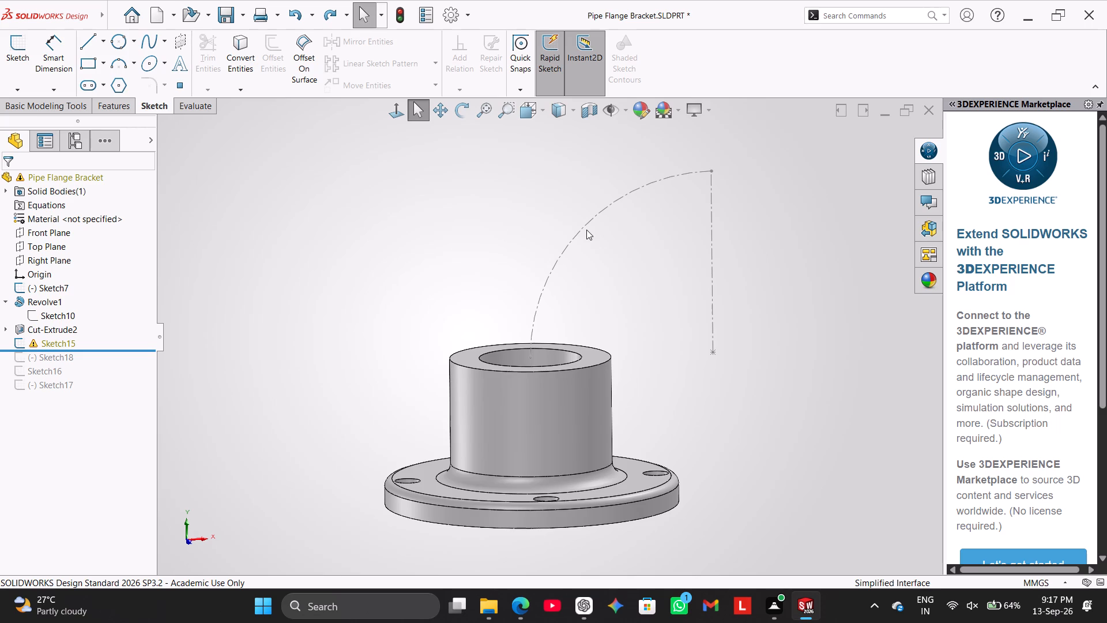
double_click(584, 224)
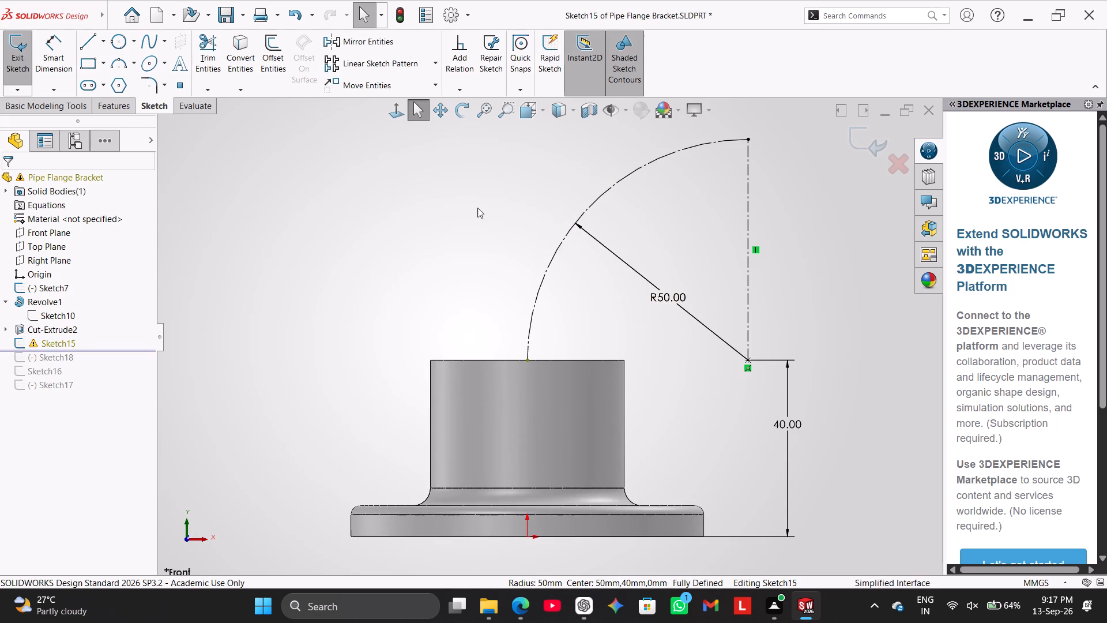
click(122, 63)
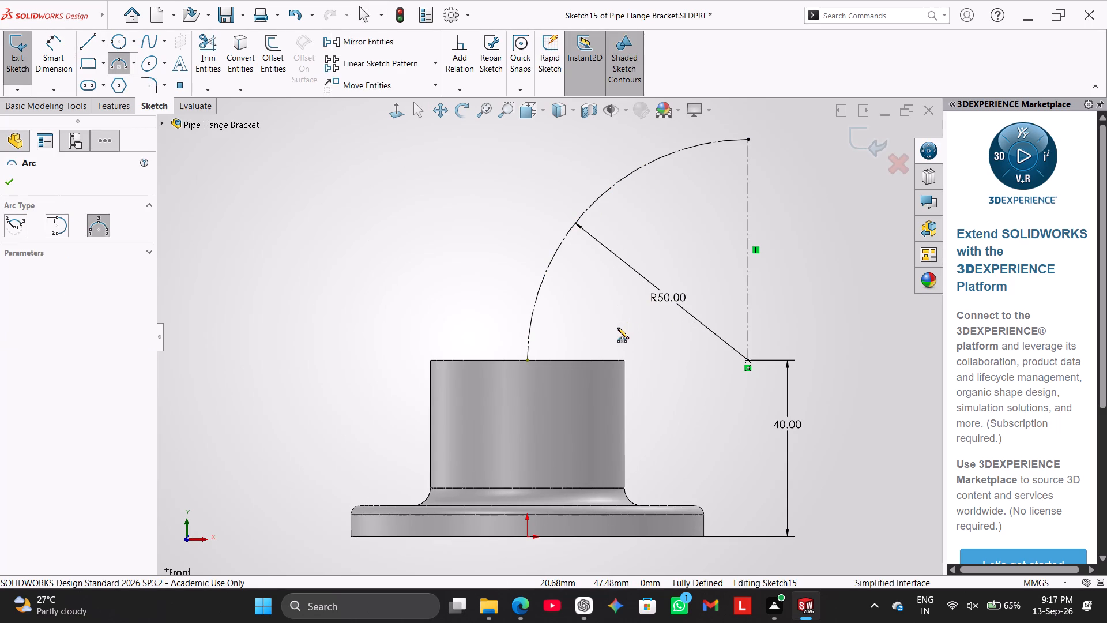
click(624, 359)
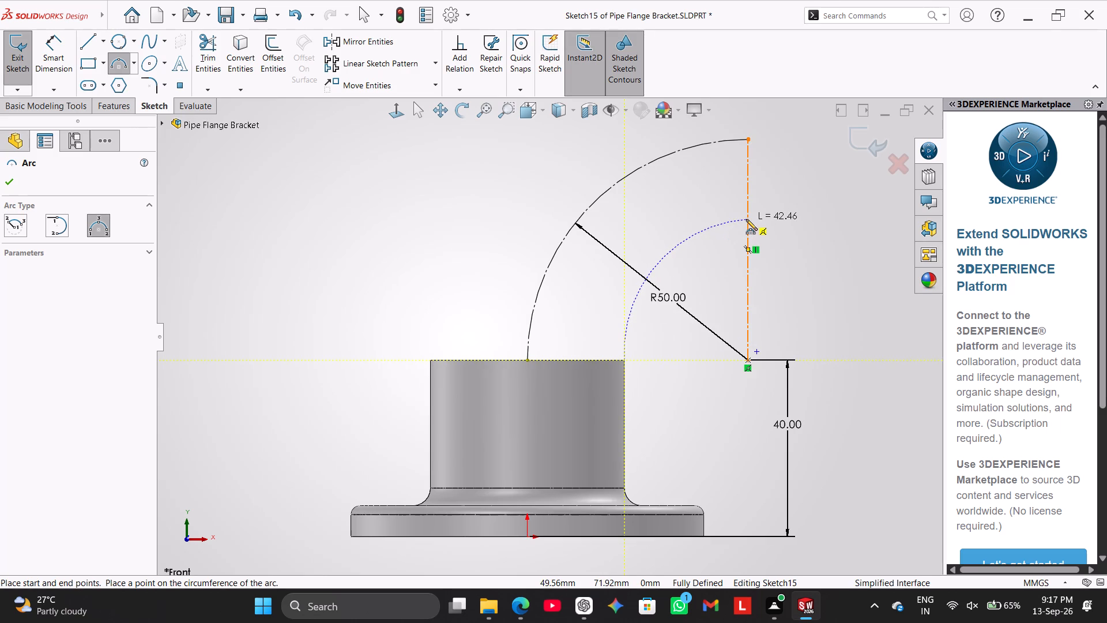
click(746, 219)
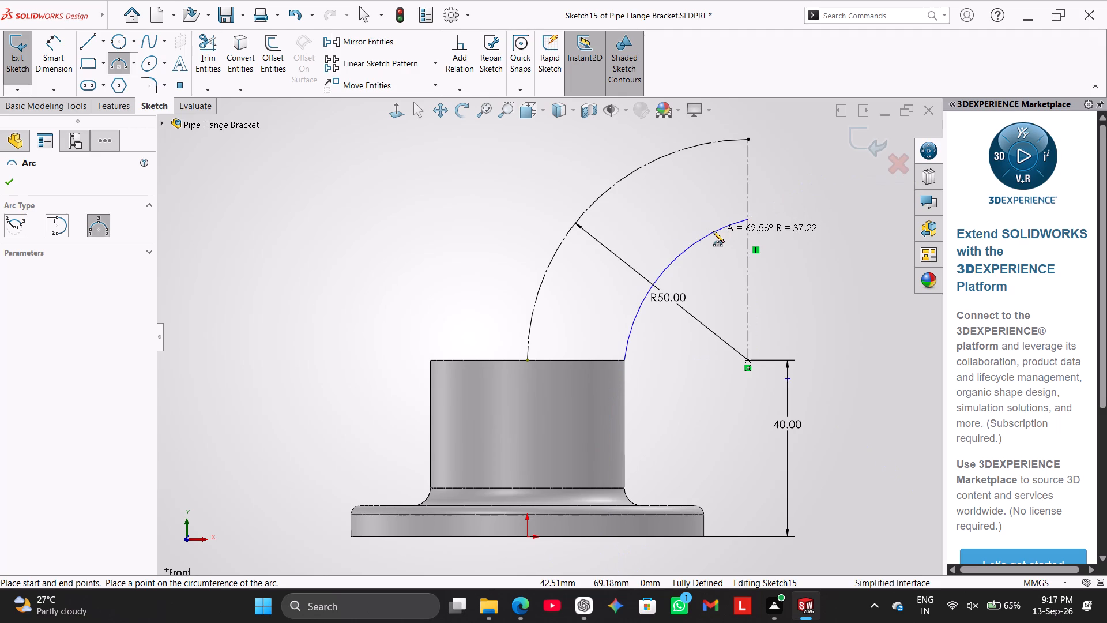
click(713, 231)
right_click(802, 179)
click(822, 190)
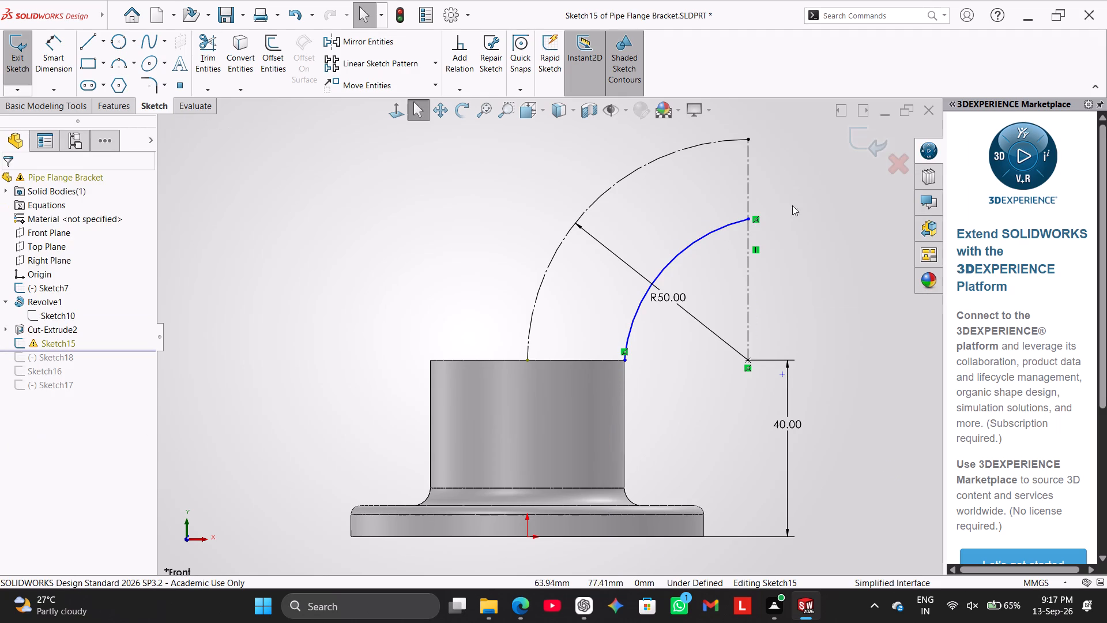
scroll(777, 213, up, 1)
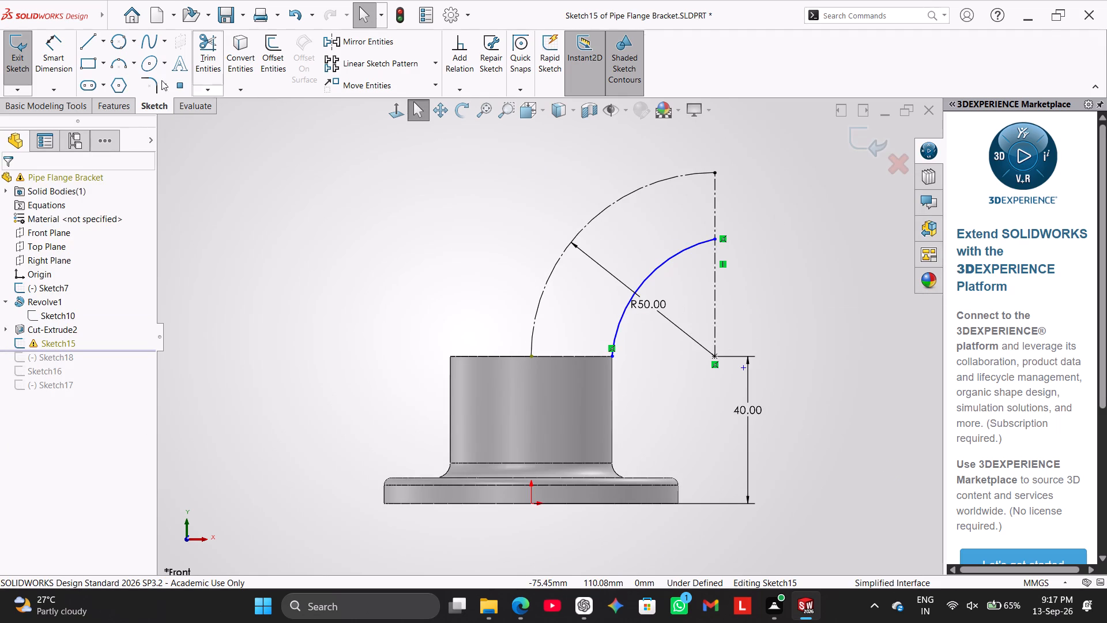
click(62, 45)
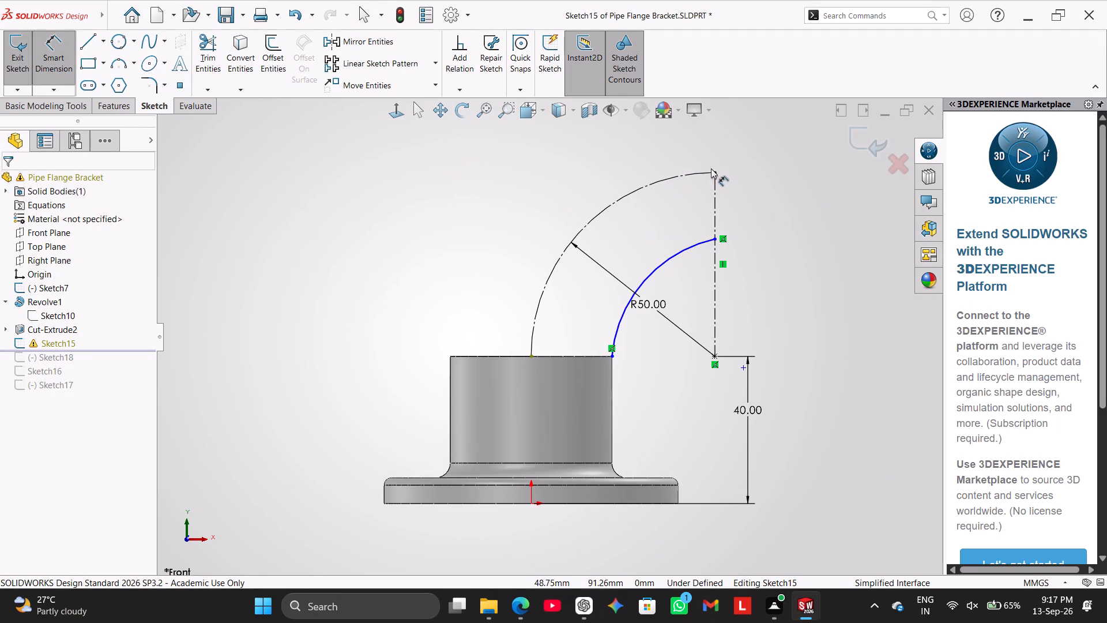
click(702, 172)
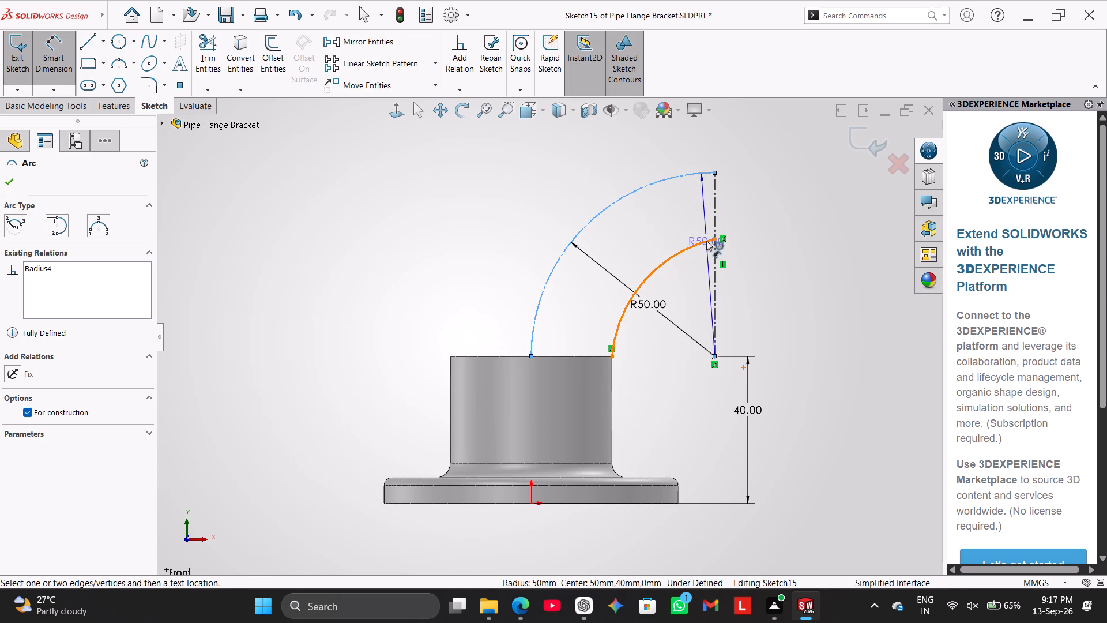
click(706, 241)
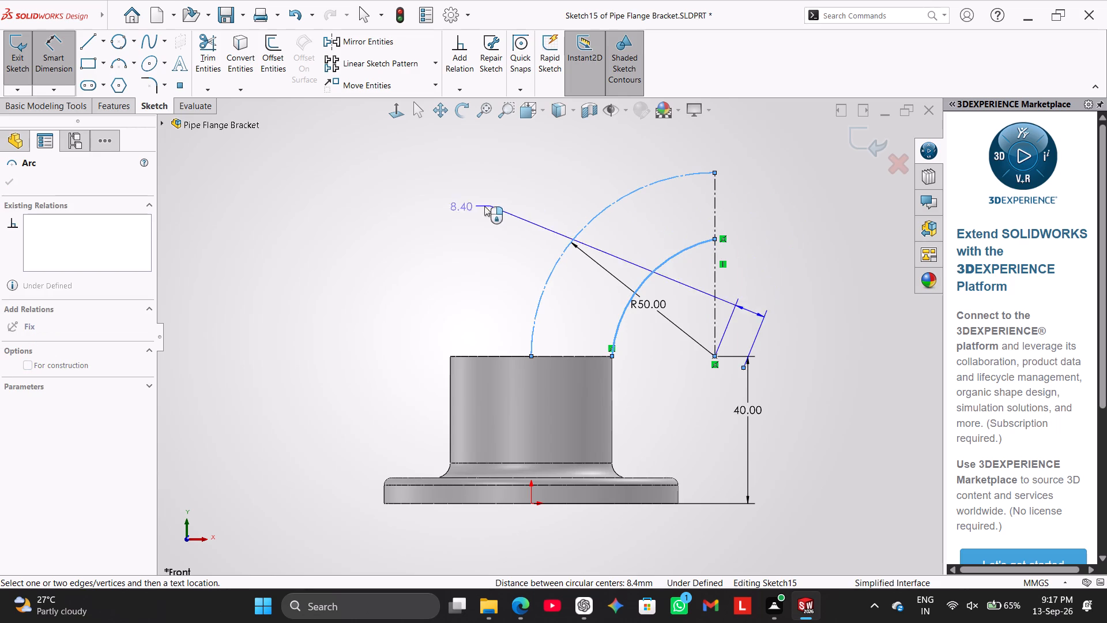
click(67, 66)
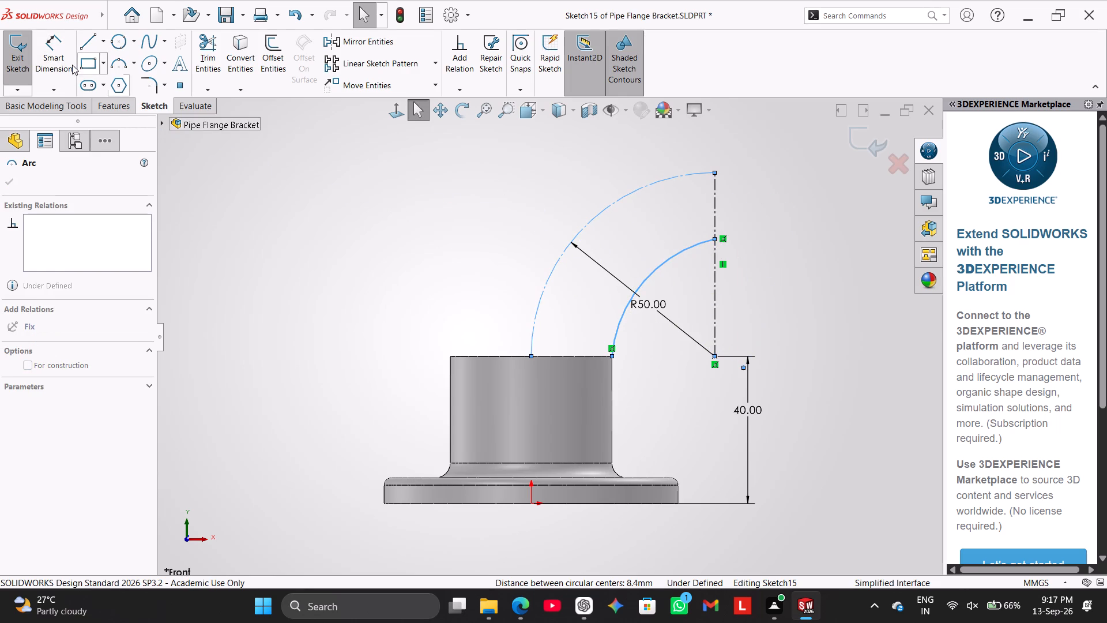
Dimension the vertical distance between the upper endpoints of the 50 mm construction arc and the inner arc.
click(59, 57)
click(717, 174)
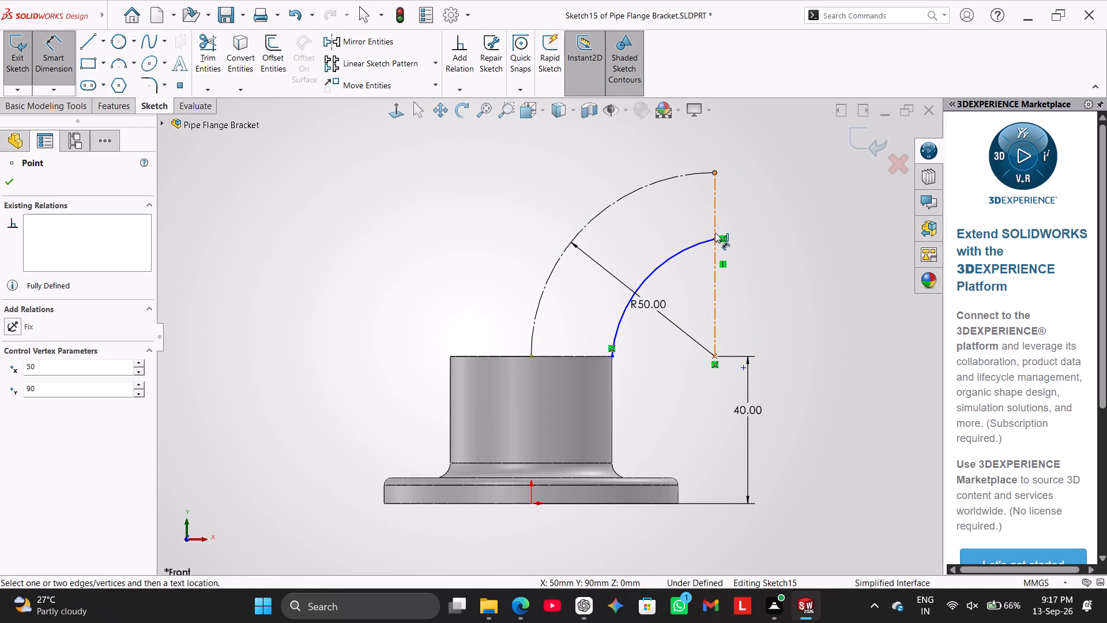
click(717, 239)
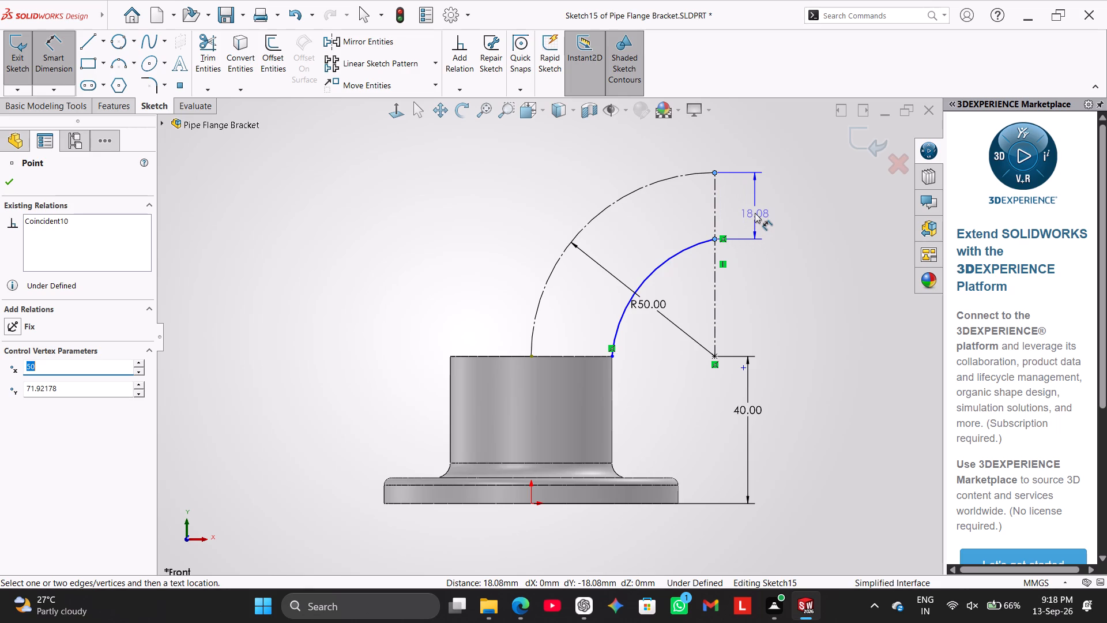
click(755, 213)
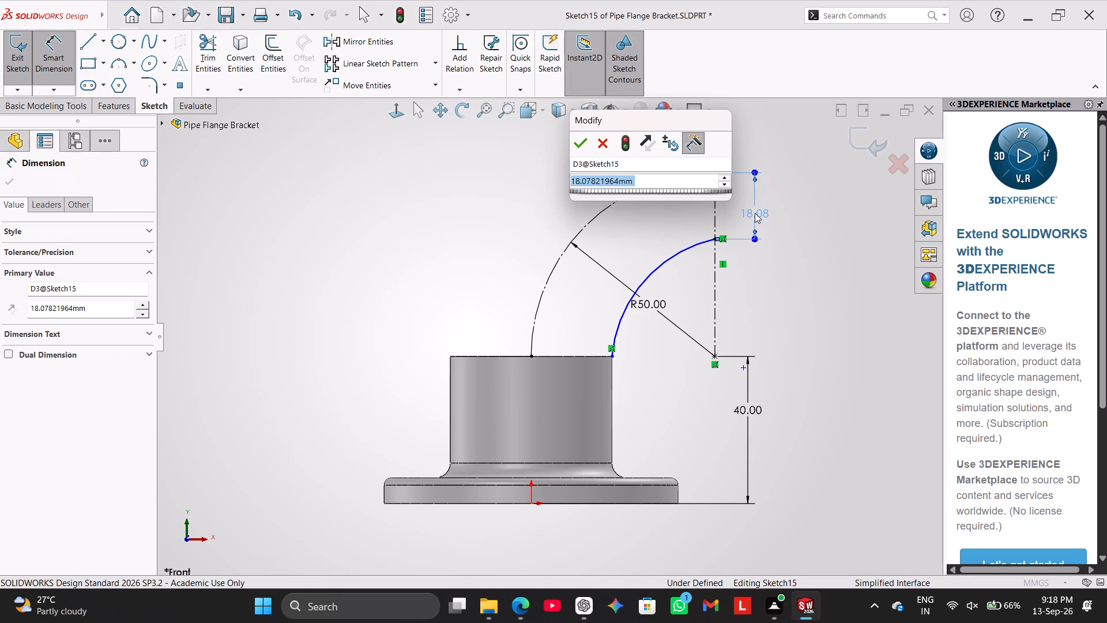
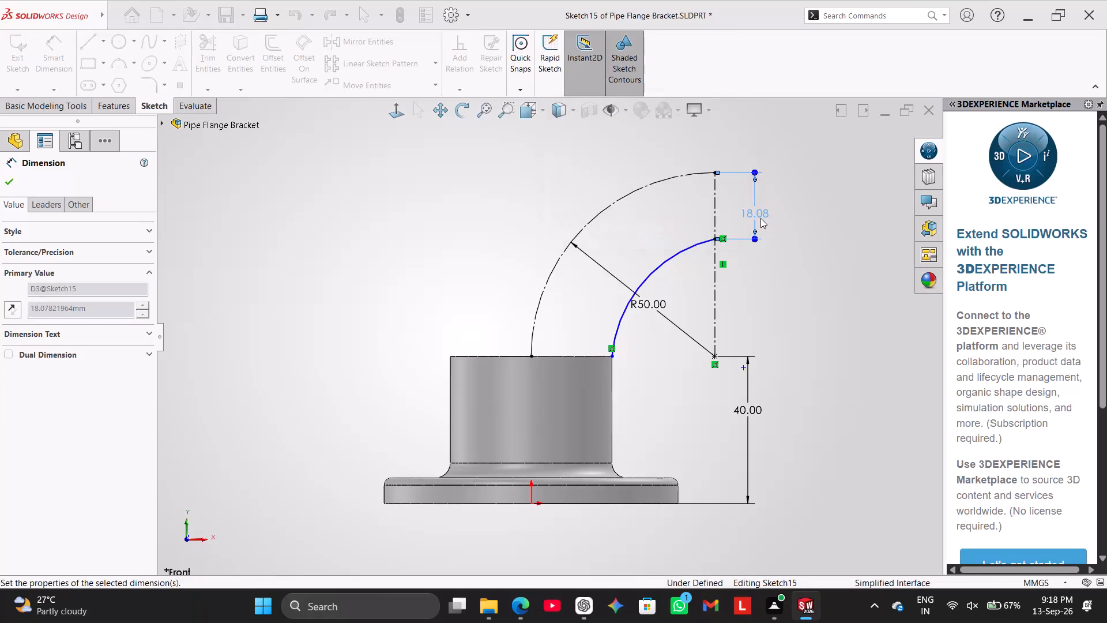
Set the vertical distance between the upper endpoints of the construction arc and inner arc to 22 mm.
click(823, 186)
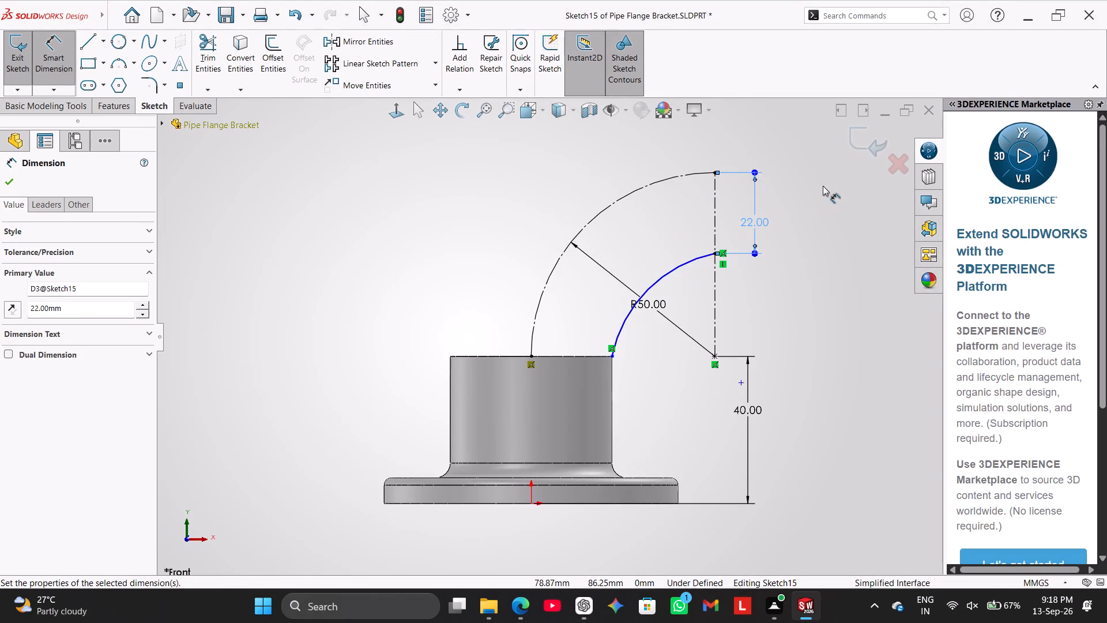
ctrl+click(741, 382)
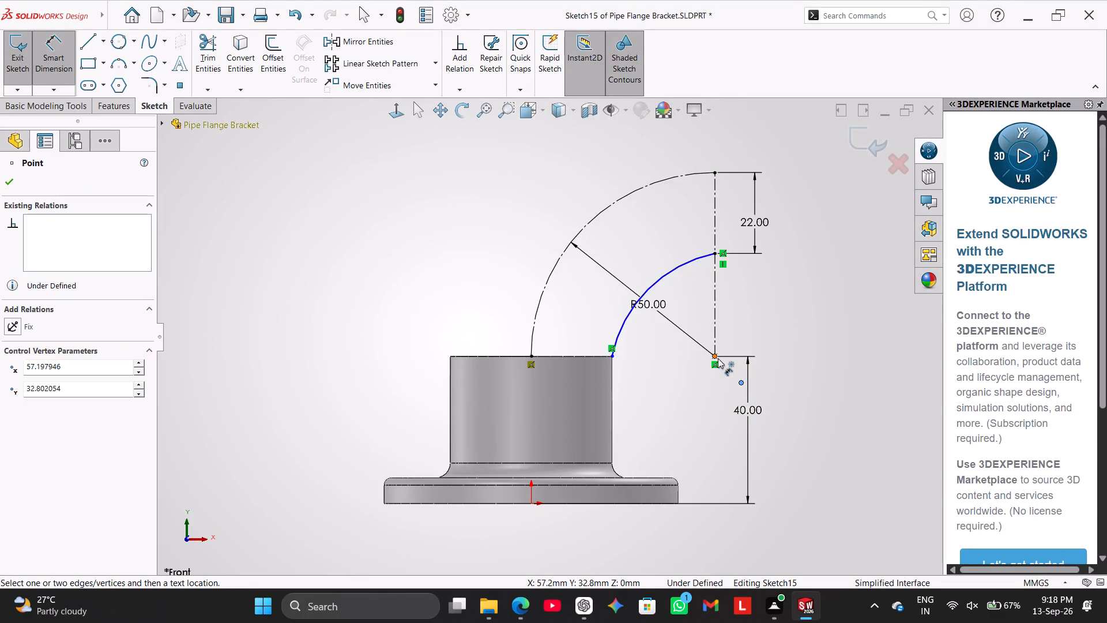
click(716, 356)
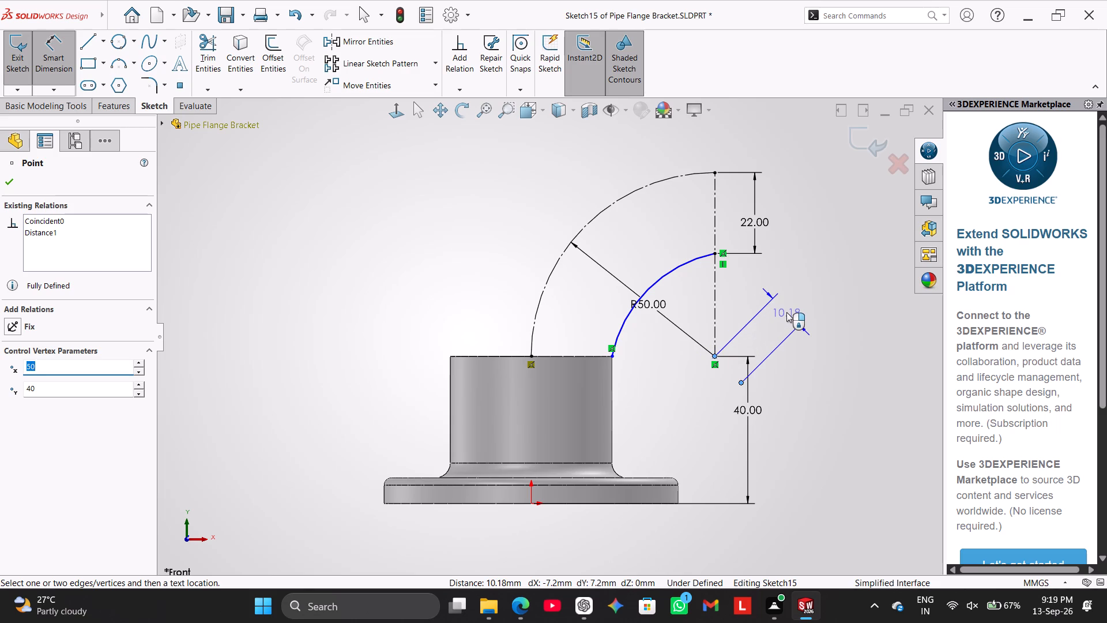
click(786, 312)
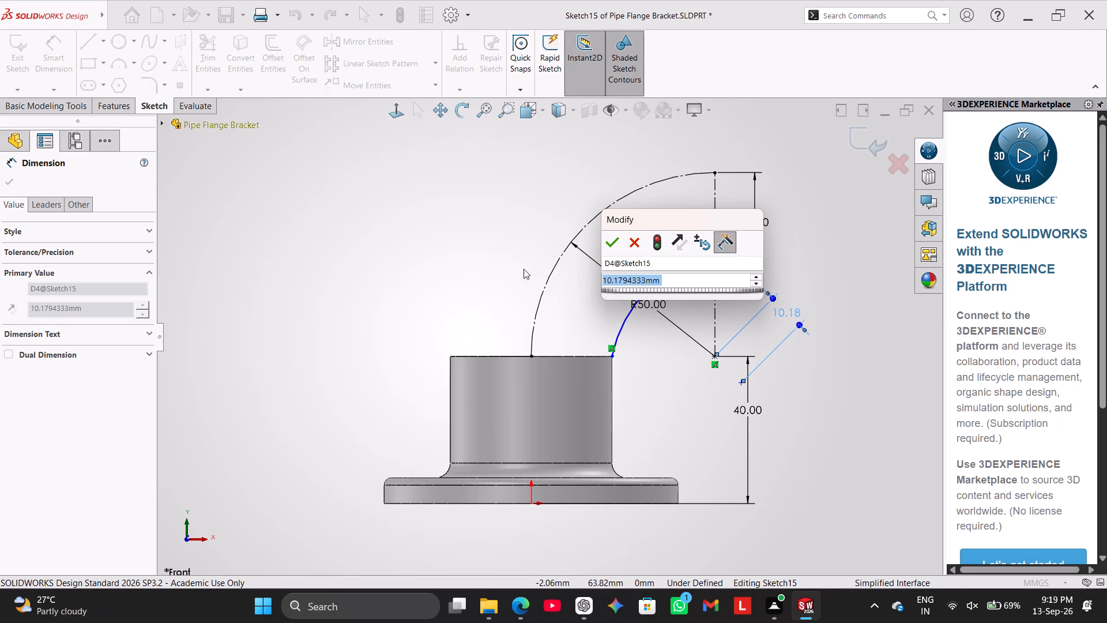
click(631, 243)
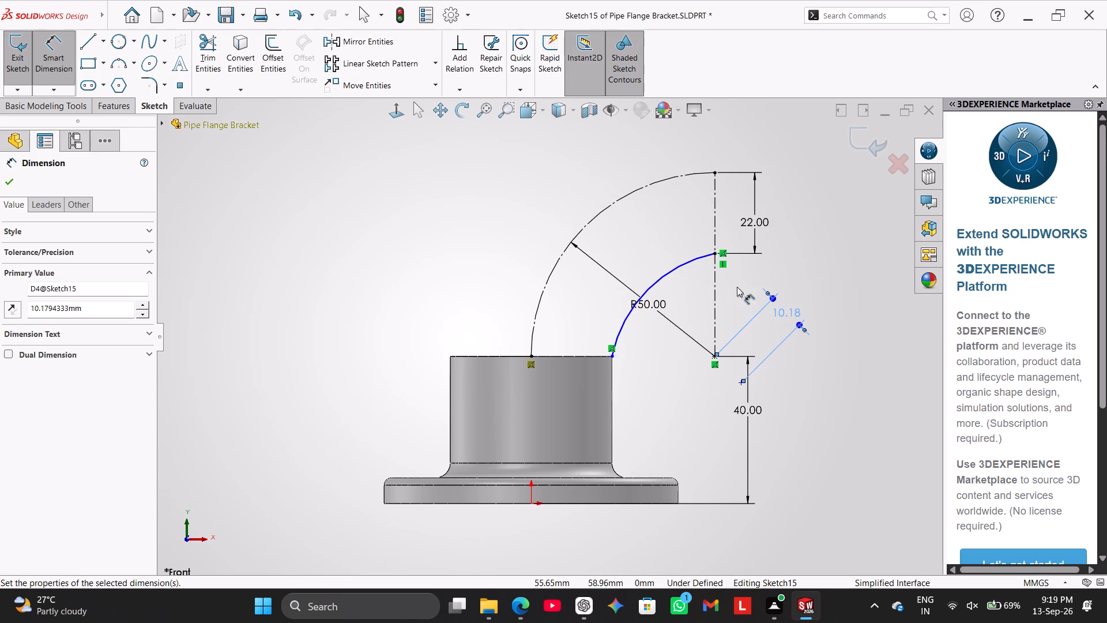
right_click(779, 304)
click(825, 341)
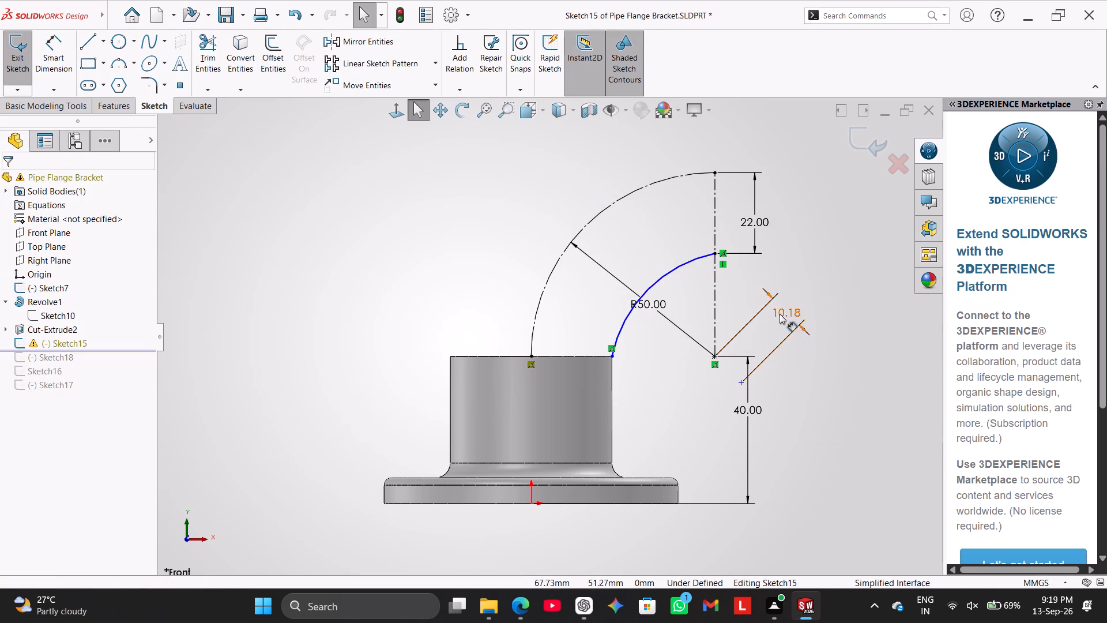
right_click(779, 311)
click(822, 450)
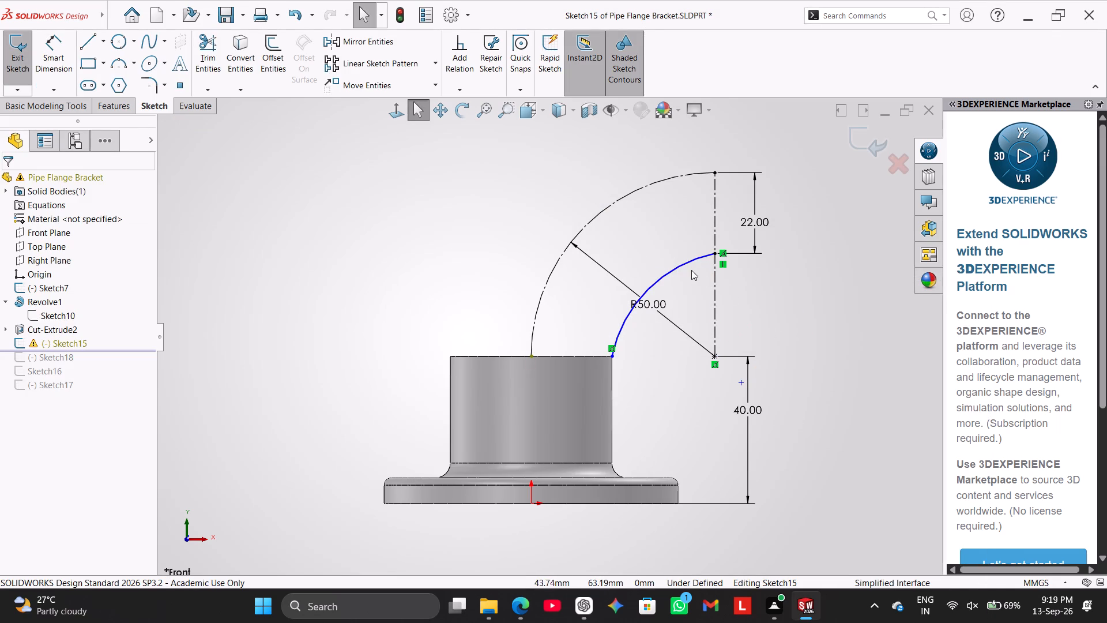
Make the inner arc concentric with the 50 mm construction arc.
ctrl+click(686, 266)
ctrl+click(609, 205)
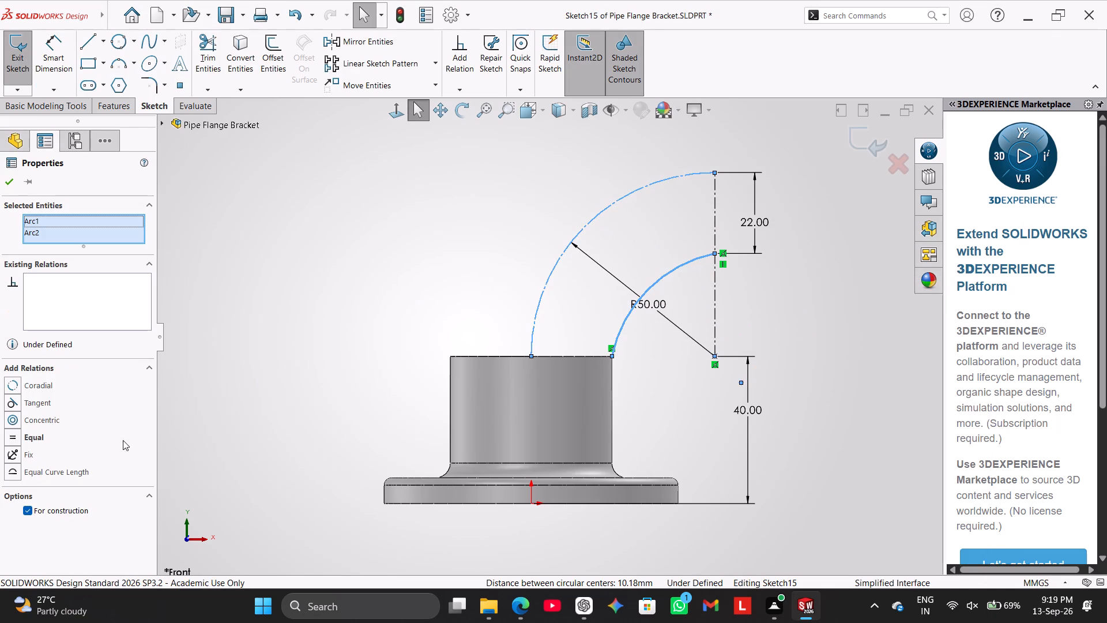
click(37, 420)
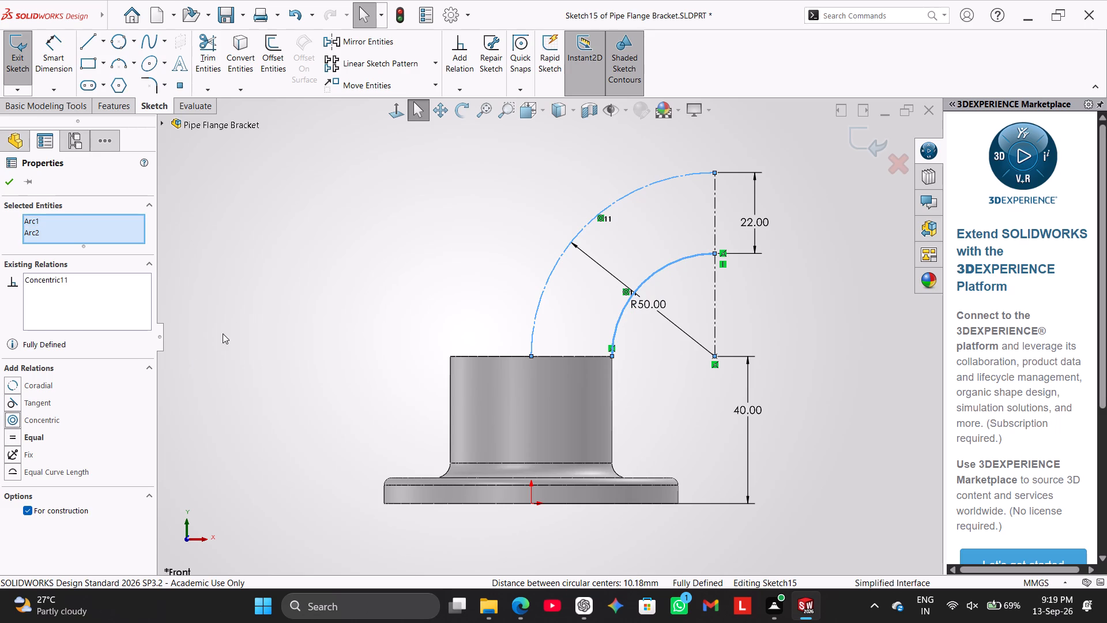
click(272, 289)
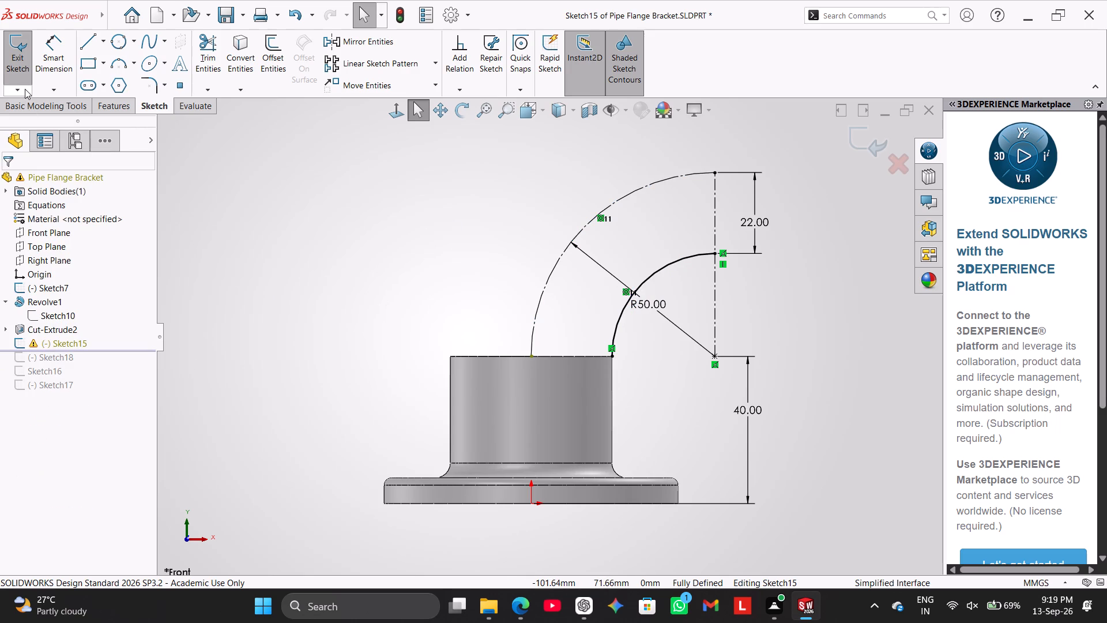
Draw a three-point outer arc of about 76 mm radius from the hub's opposite top outer corner to a point directly above the vertical centerline.
click(126, 60)
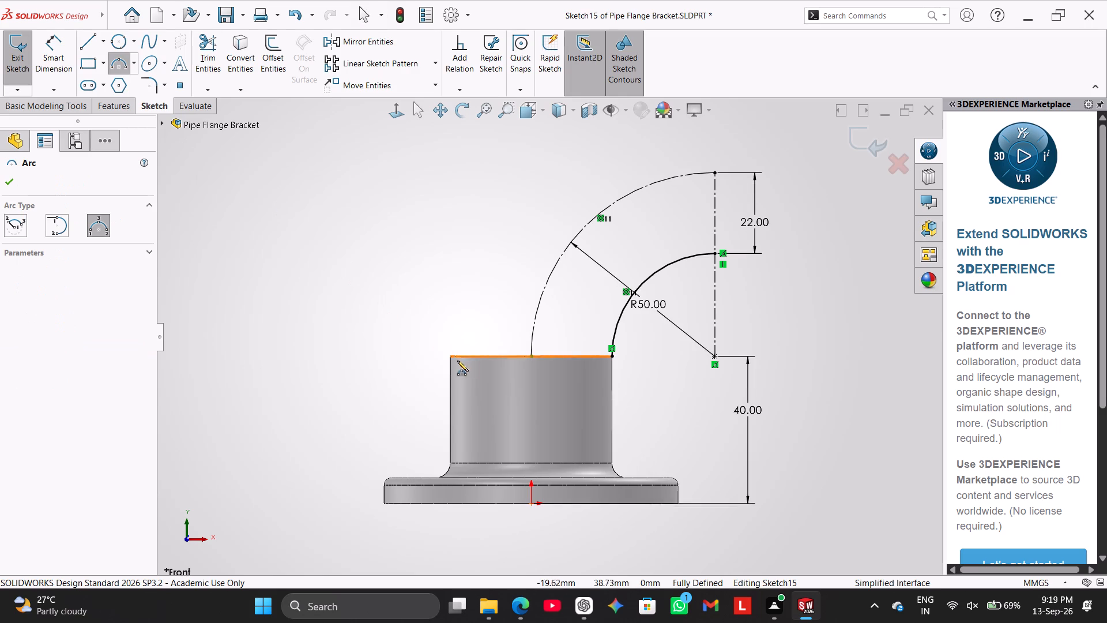
click(449, 354)
scroll(693, 151, up, 2)
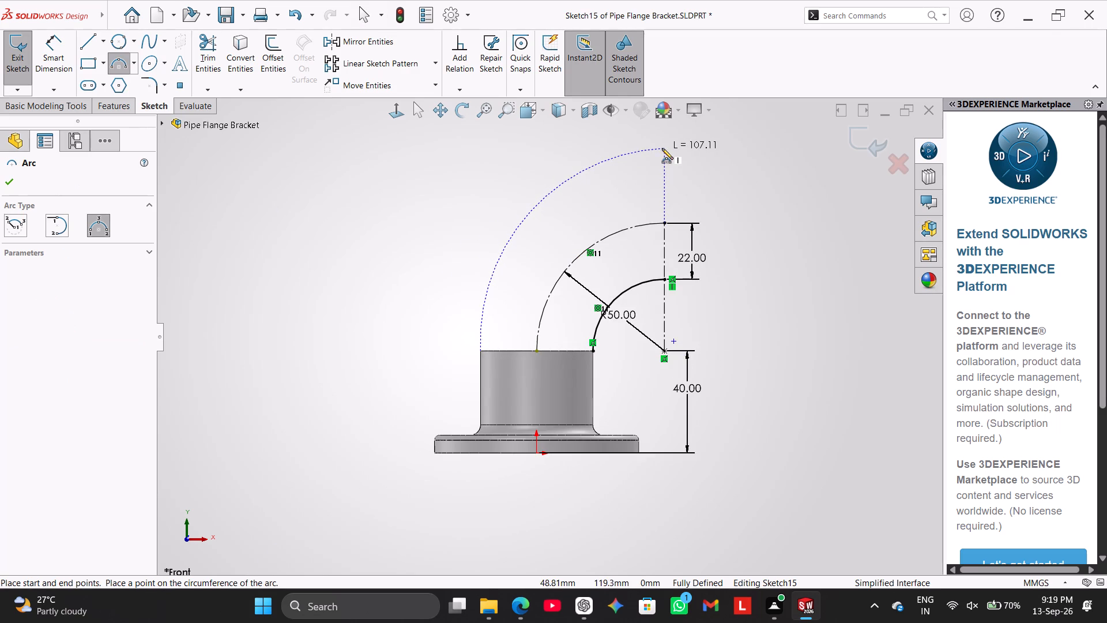
click(663, 148)
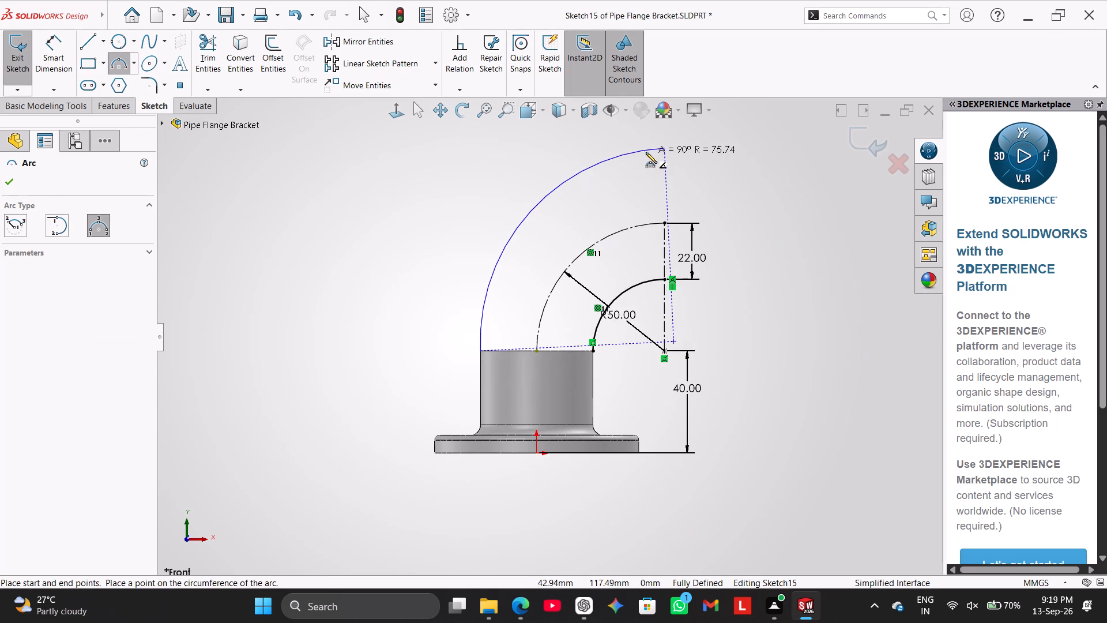
click(642, 151)
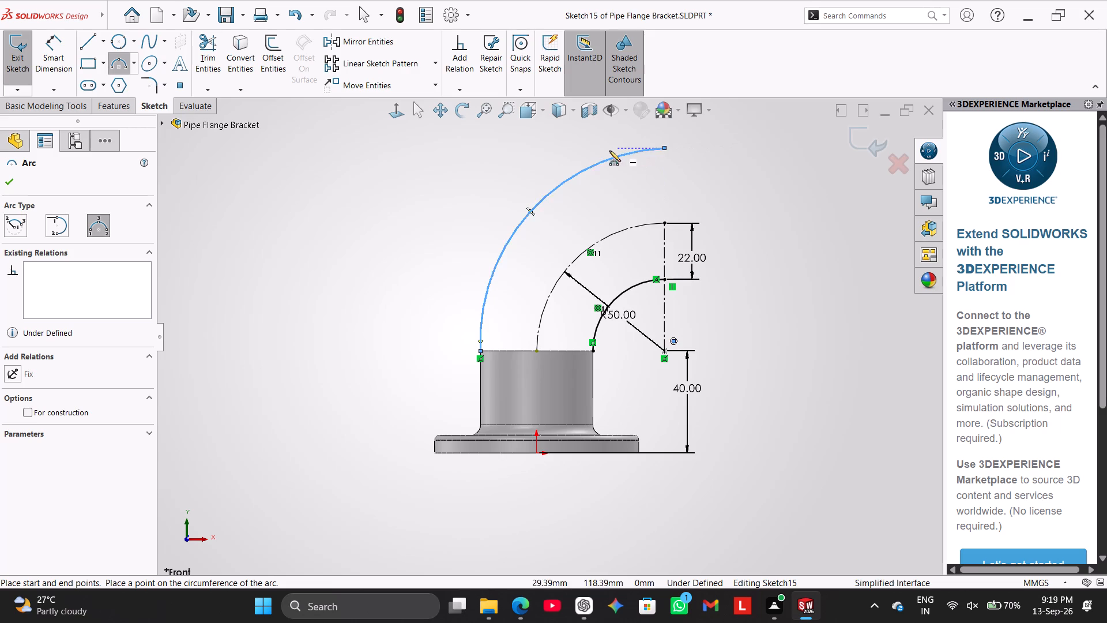
right_click(538, 152)
click(560, 156)
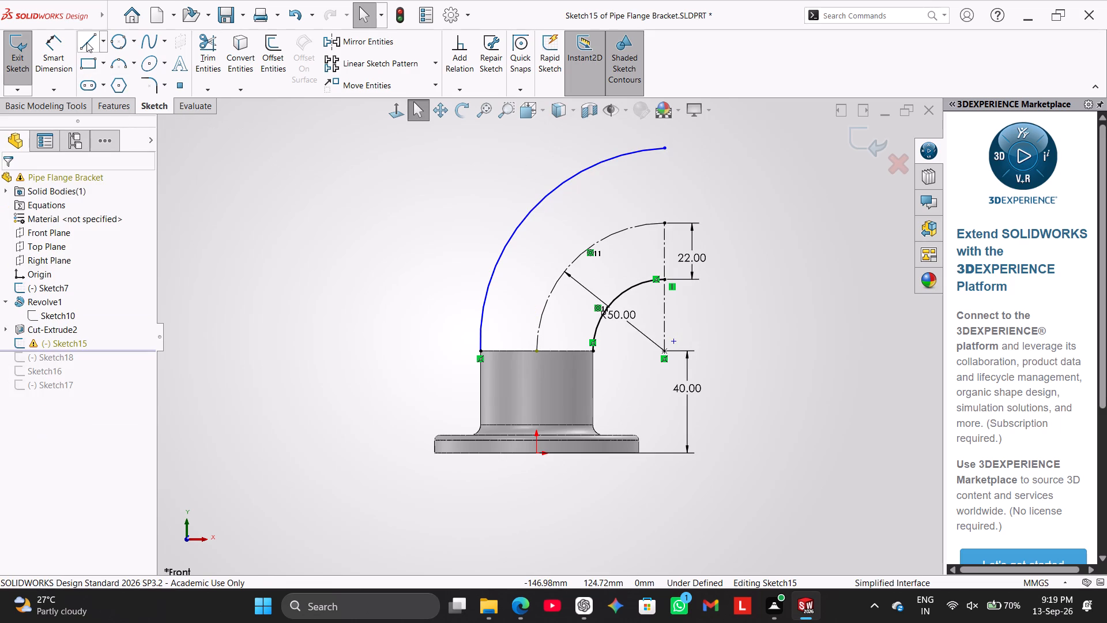
Extend the vertical centerline up to the outer arc's upper endpoint.
click(104, 41)
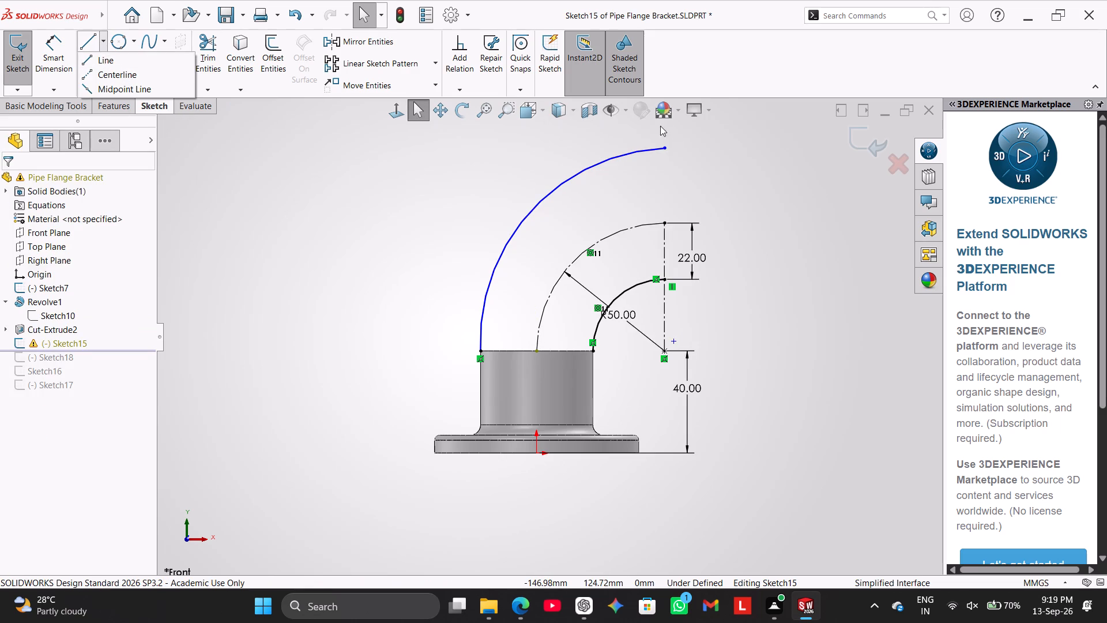
click(701, 132)
click(252, 91)
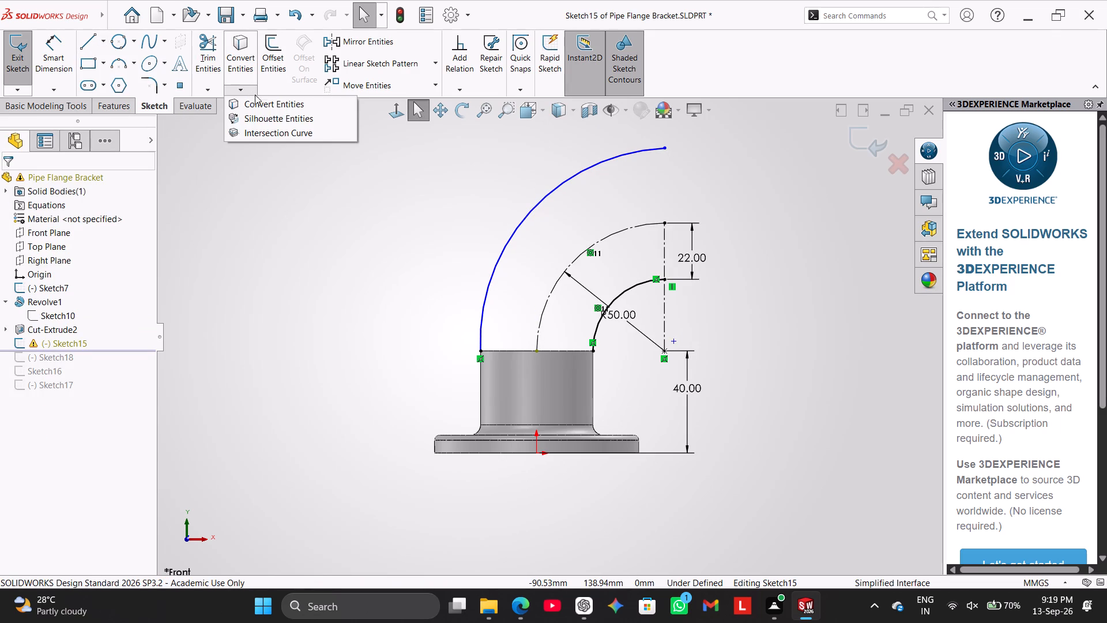
click(217, 91)
click(219, 90)
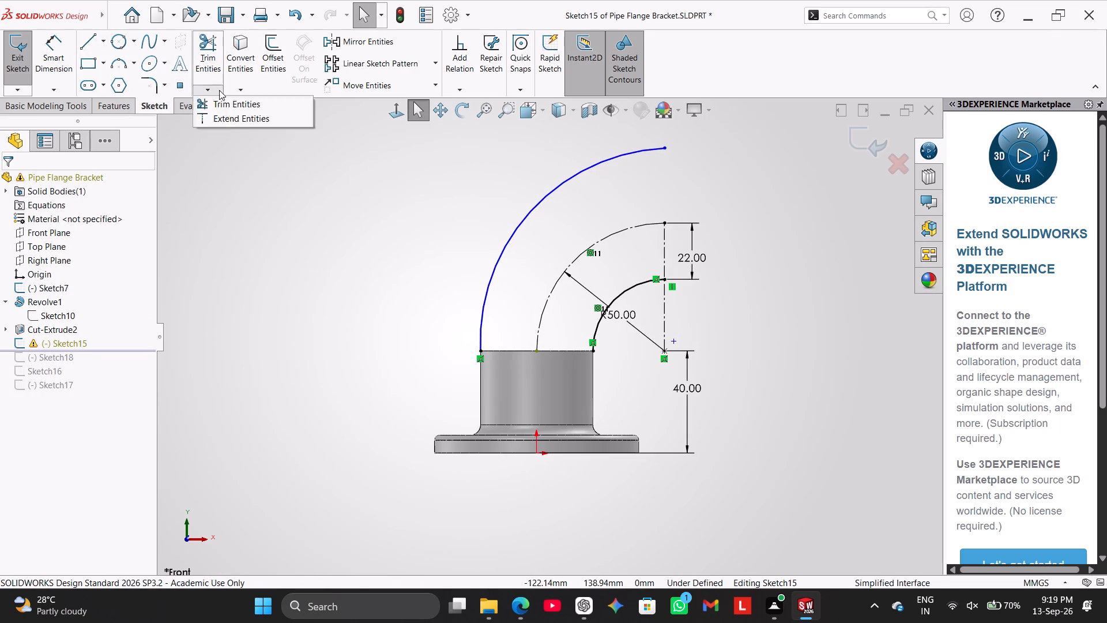
click(234, 119)
click(663, 232)
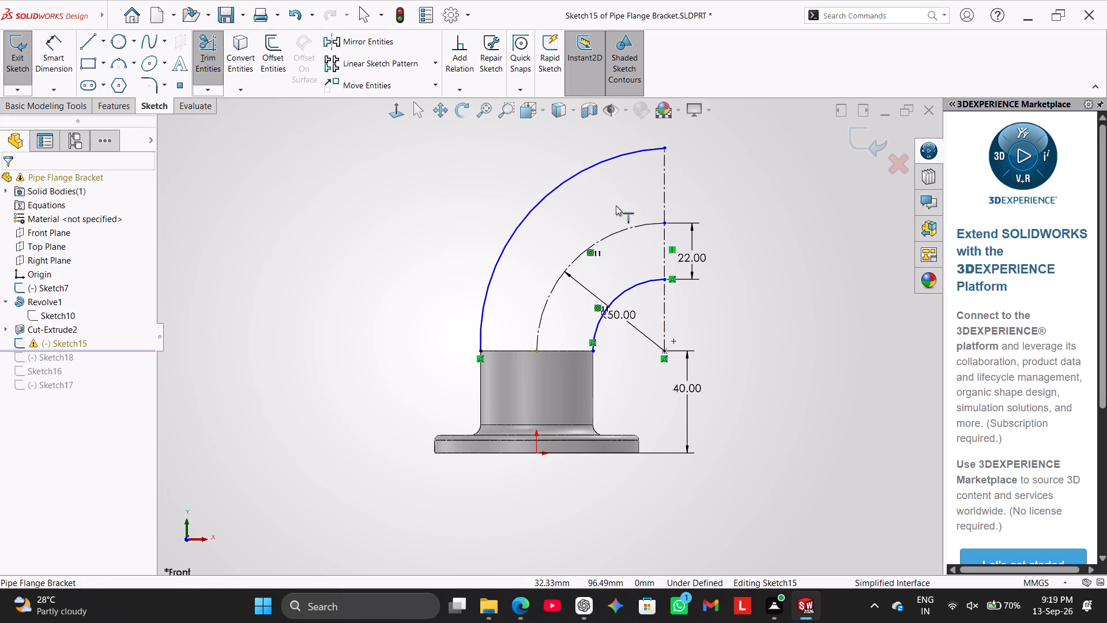
right_click(425, 183)
click(469, 224)
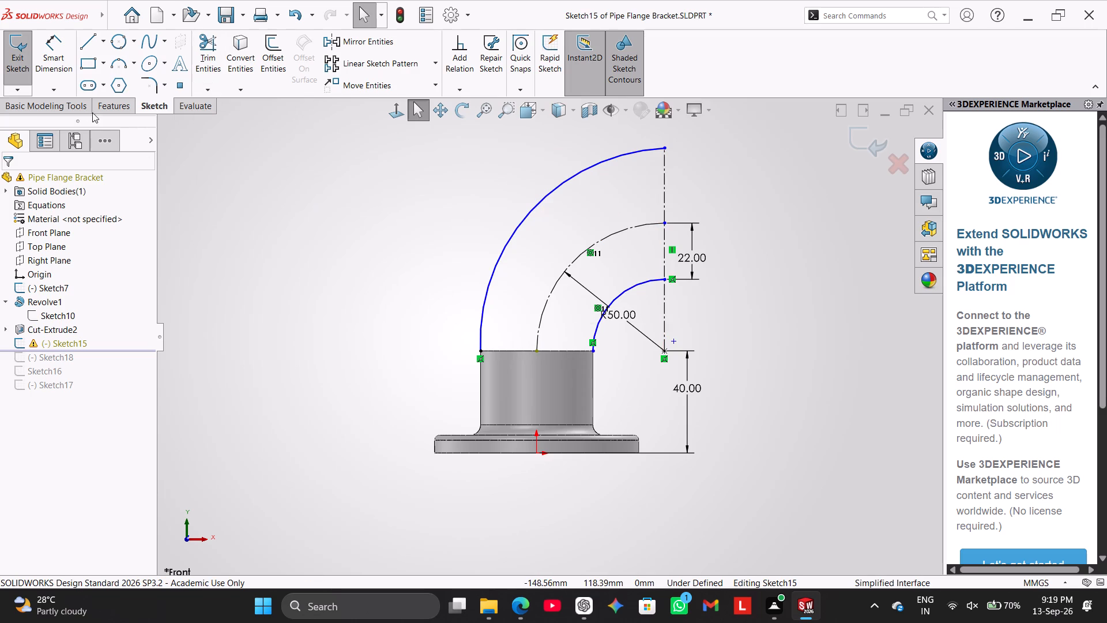
Dimension the vertical distance between the upper endpoints of the outer and inner arcs as 44 mm.
click(59, 63)
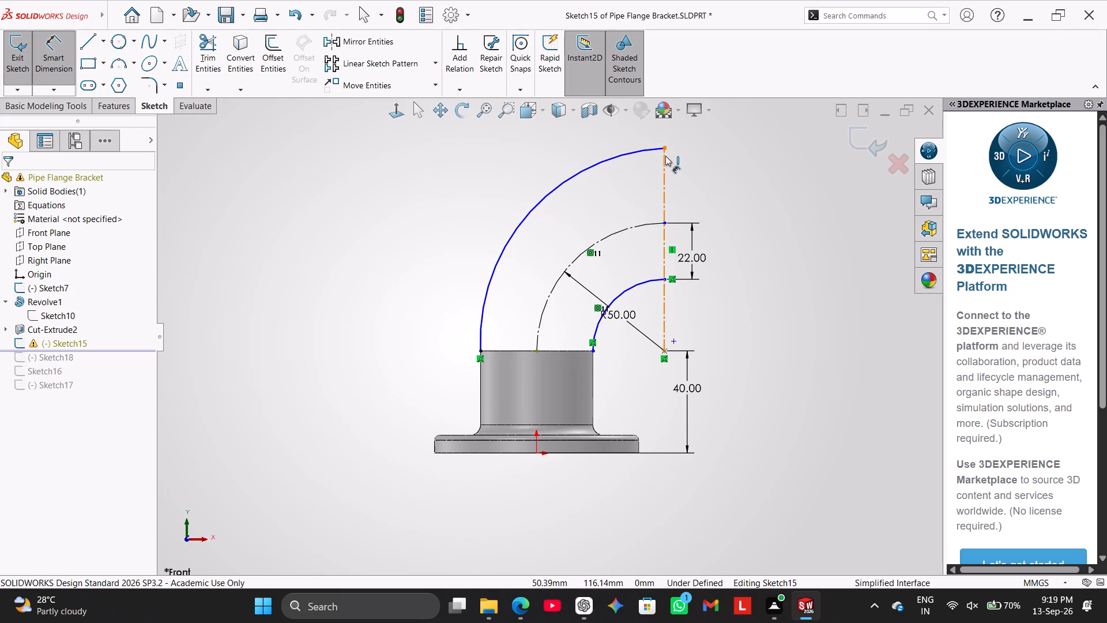
click(665, 149)
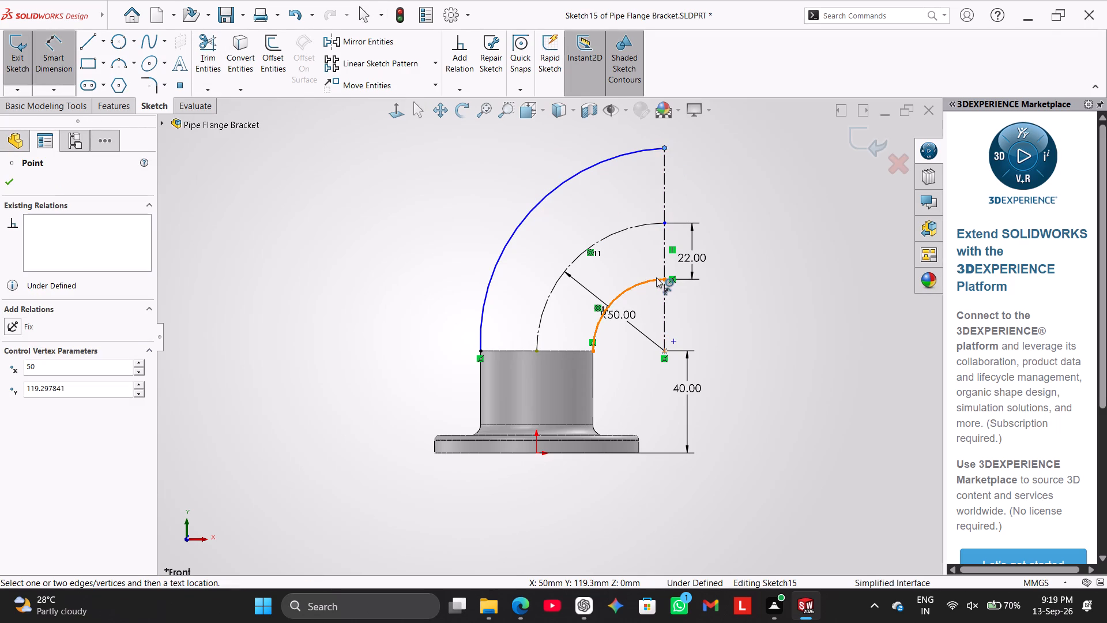
click(665, 279)
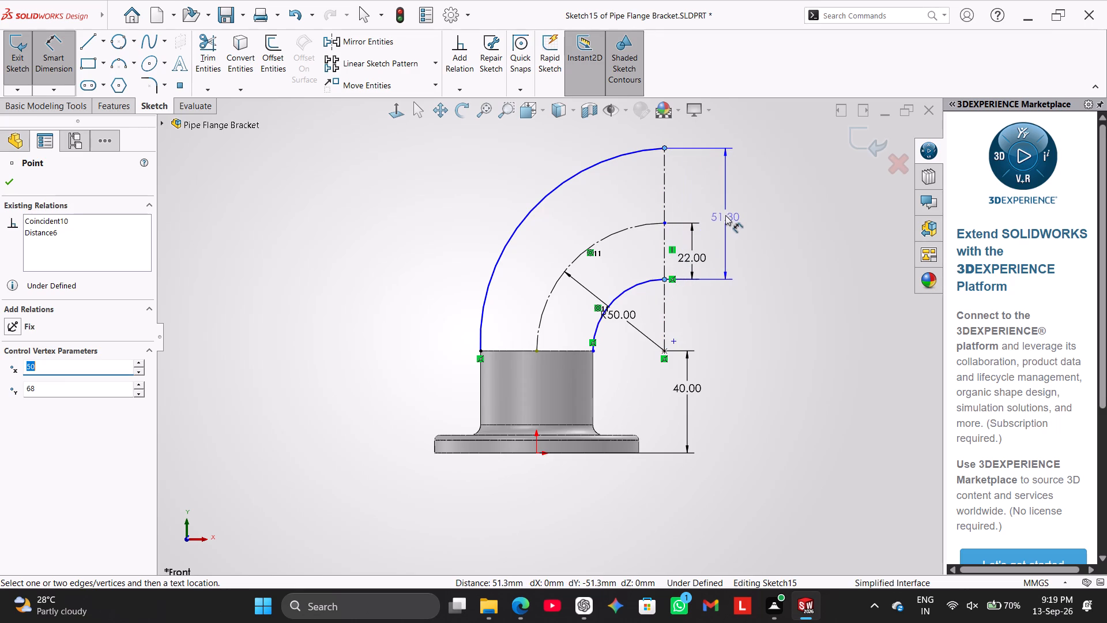
click(725, 213)
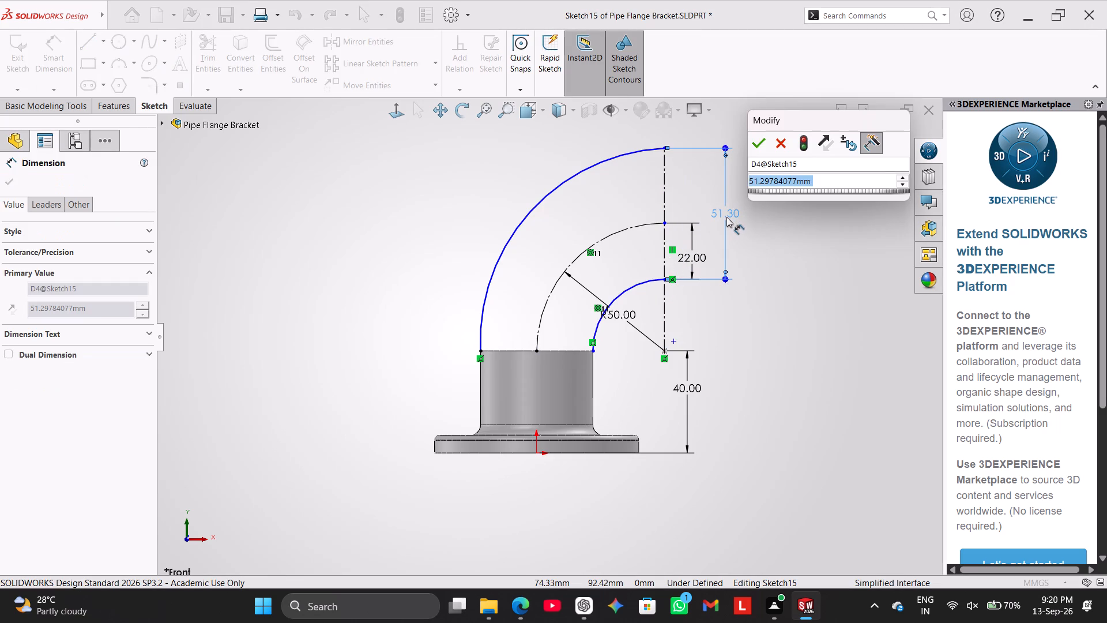
text(44)
key(Return)
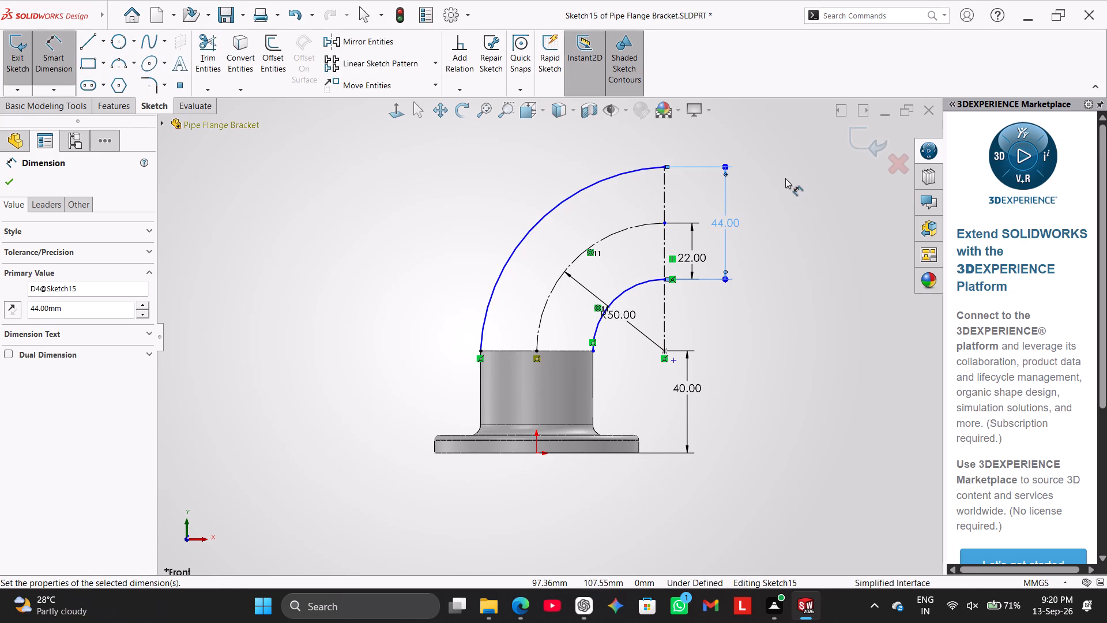
click(785, 178)
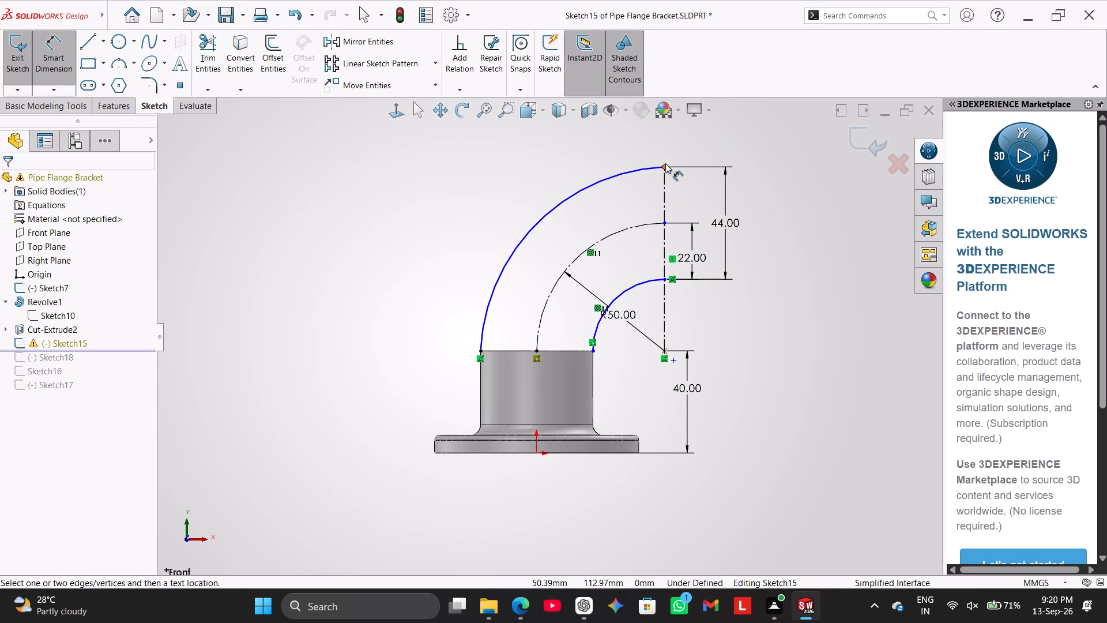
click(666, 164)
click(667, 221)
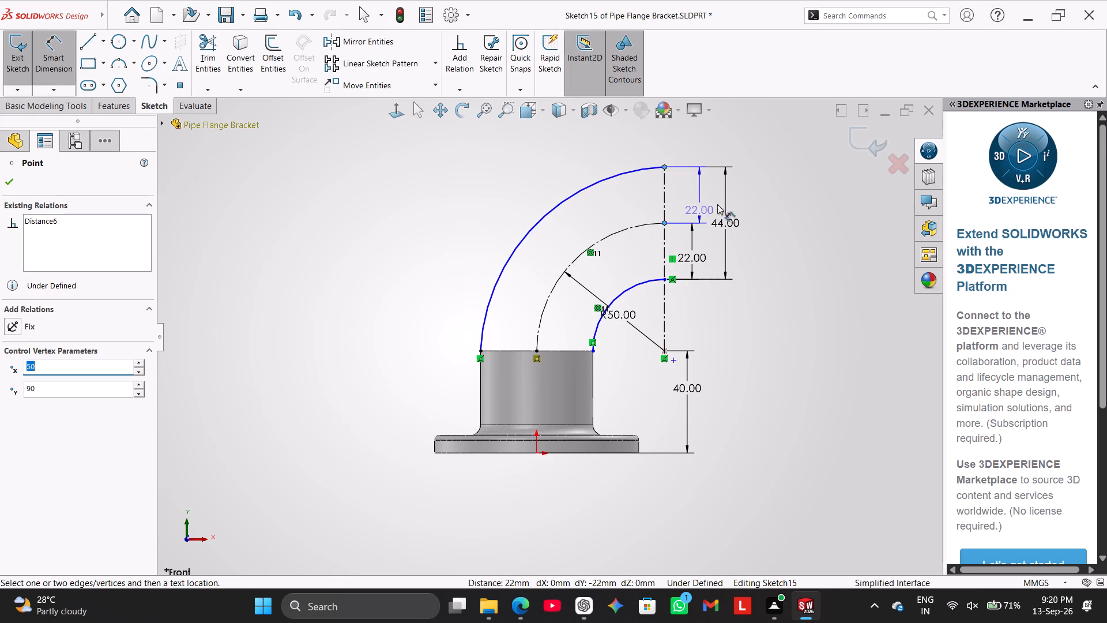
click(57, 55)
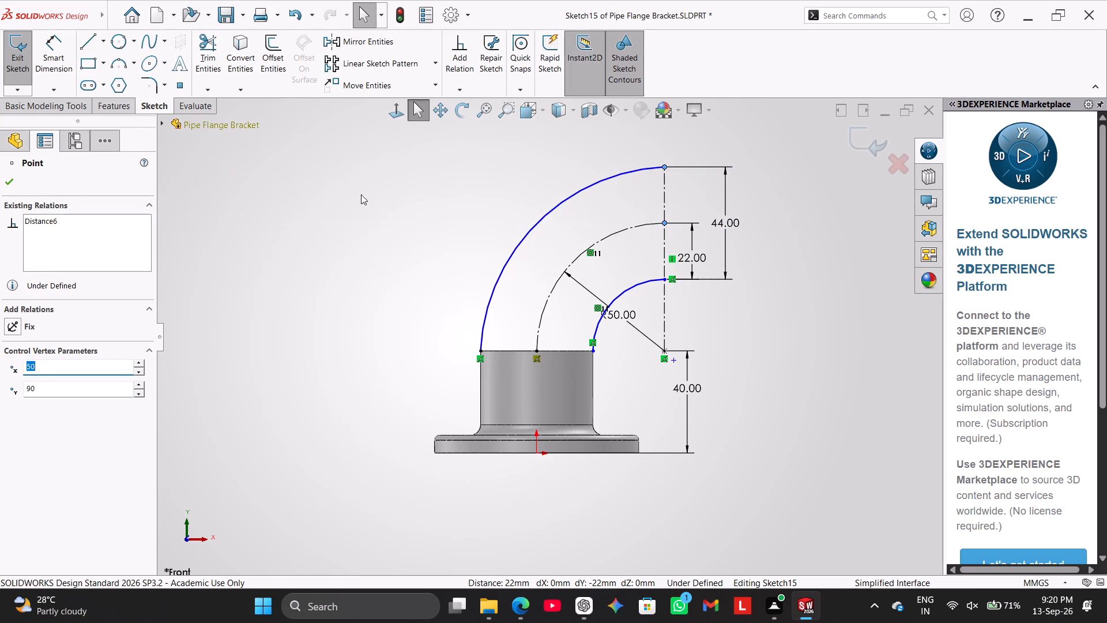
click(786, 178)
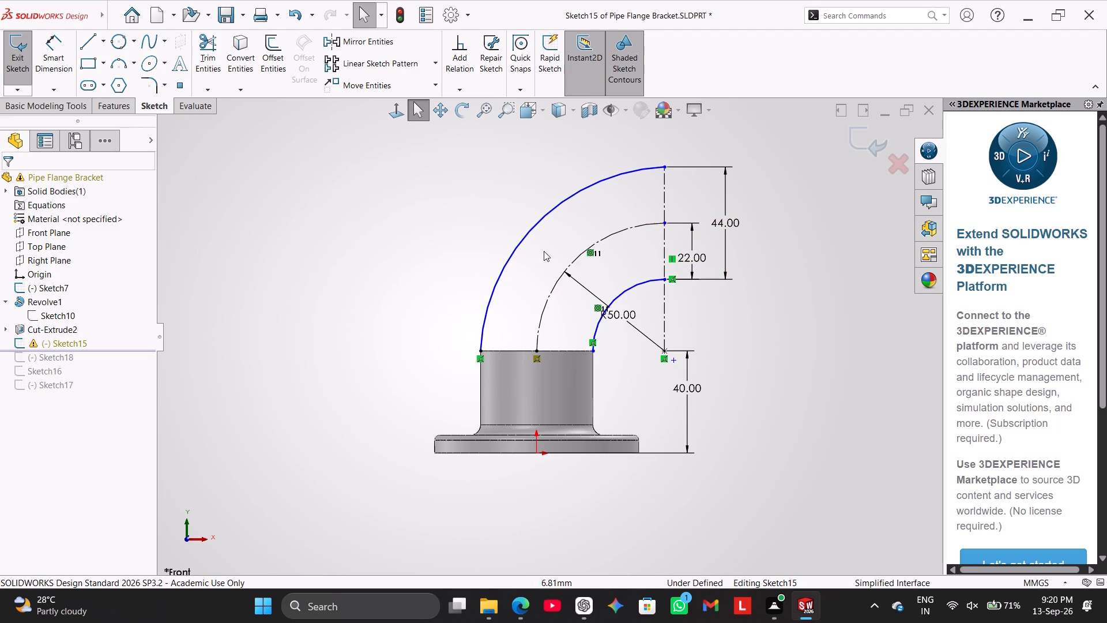
Make the outer arc concentric with the 50 mm construction arc.
ctrl+click(578, 255)
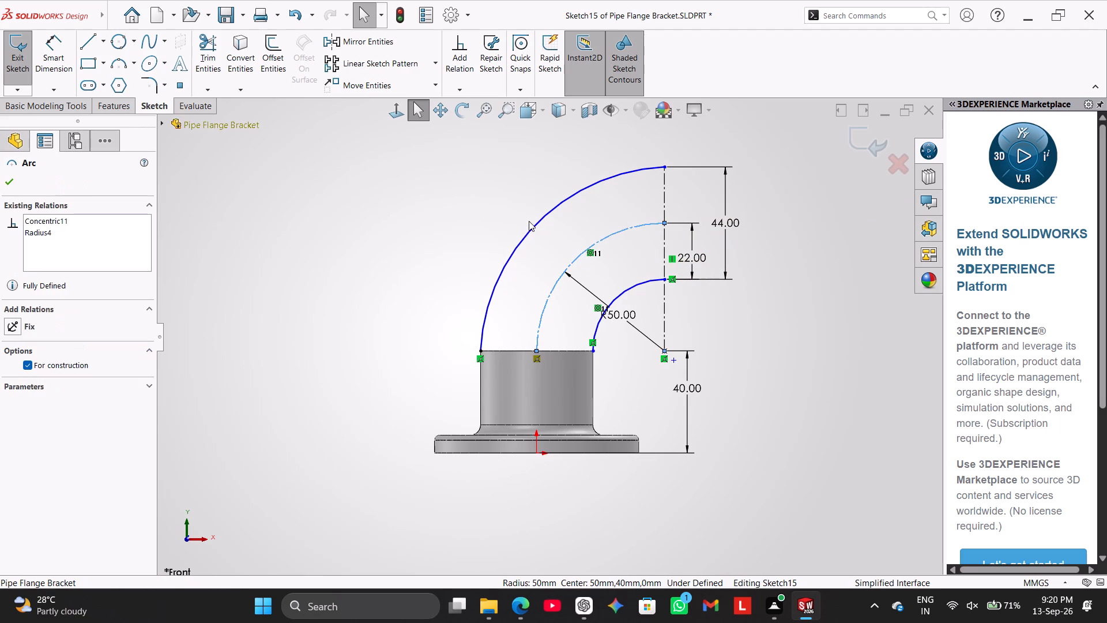
ctrl+click(532, 224)
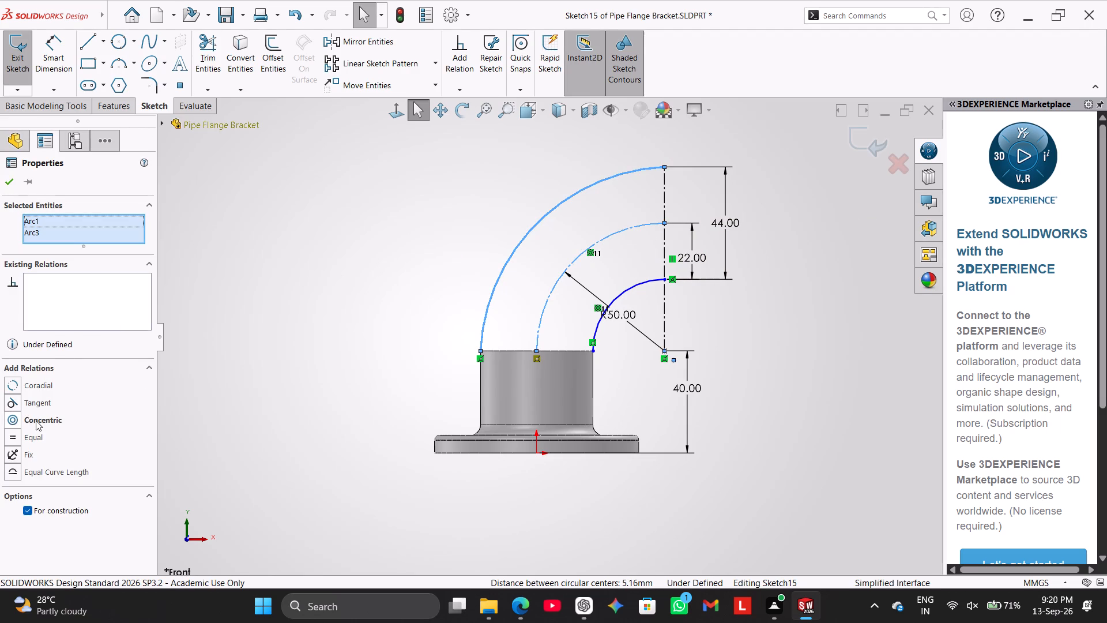
click(36, 421)
click(291, 294)
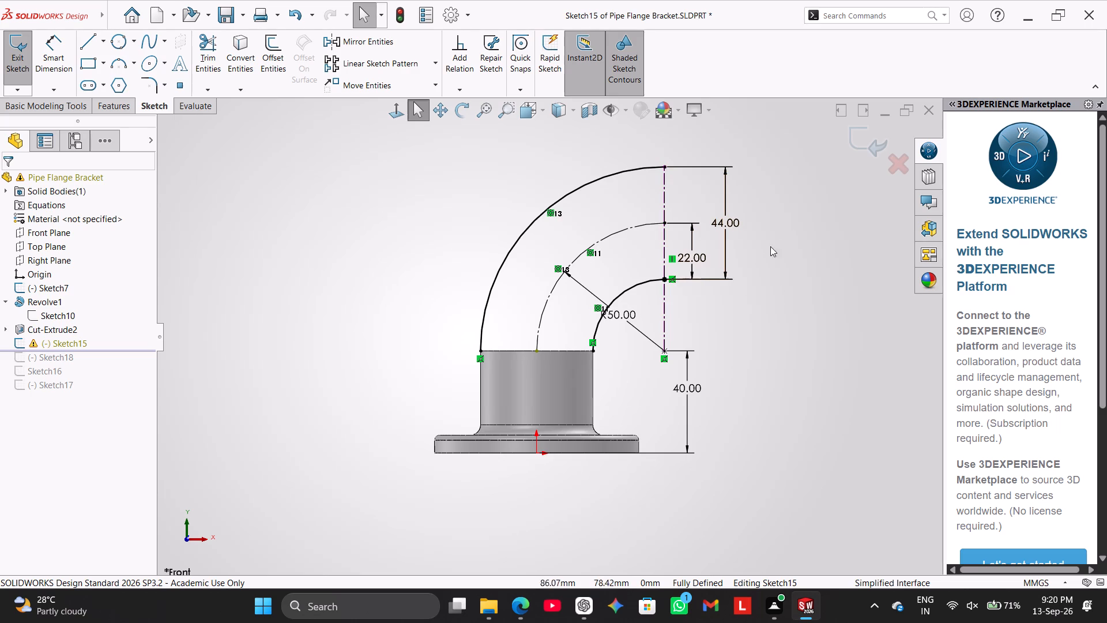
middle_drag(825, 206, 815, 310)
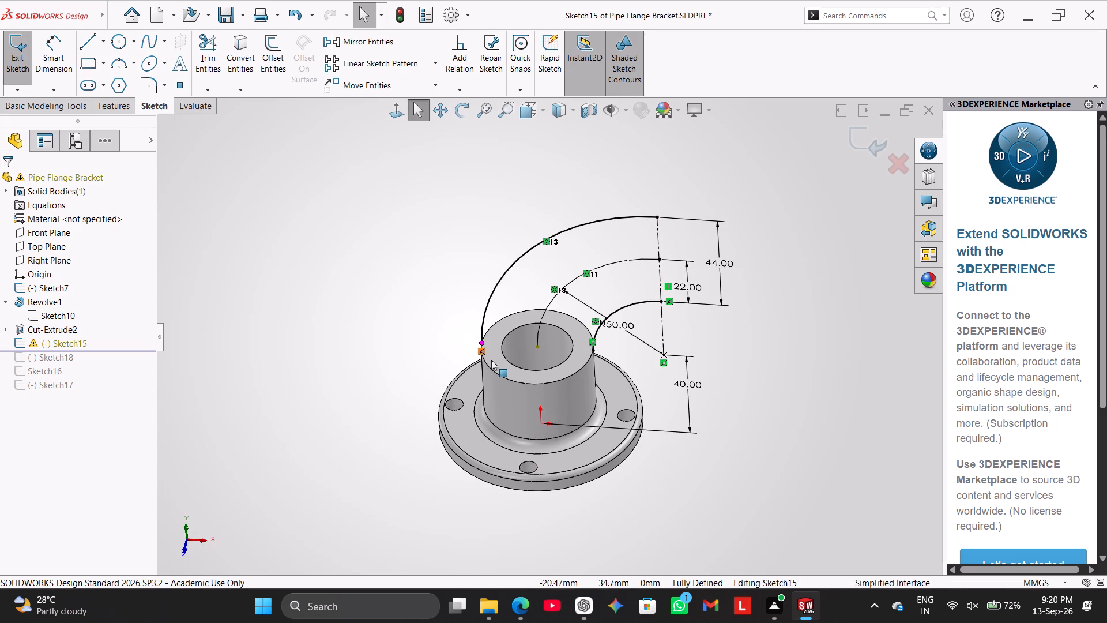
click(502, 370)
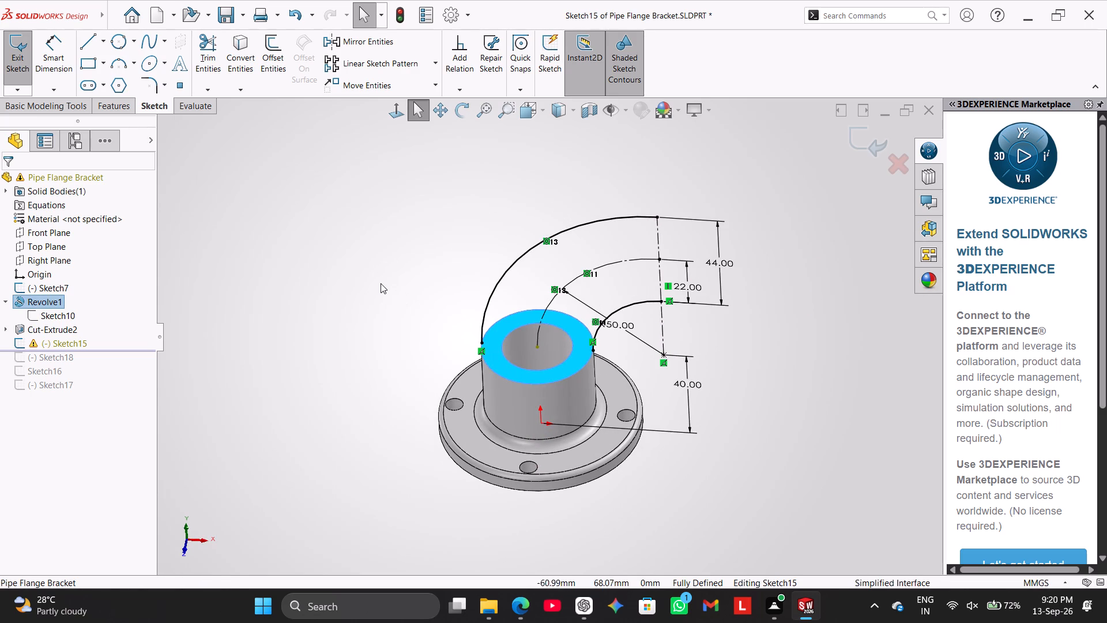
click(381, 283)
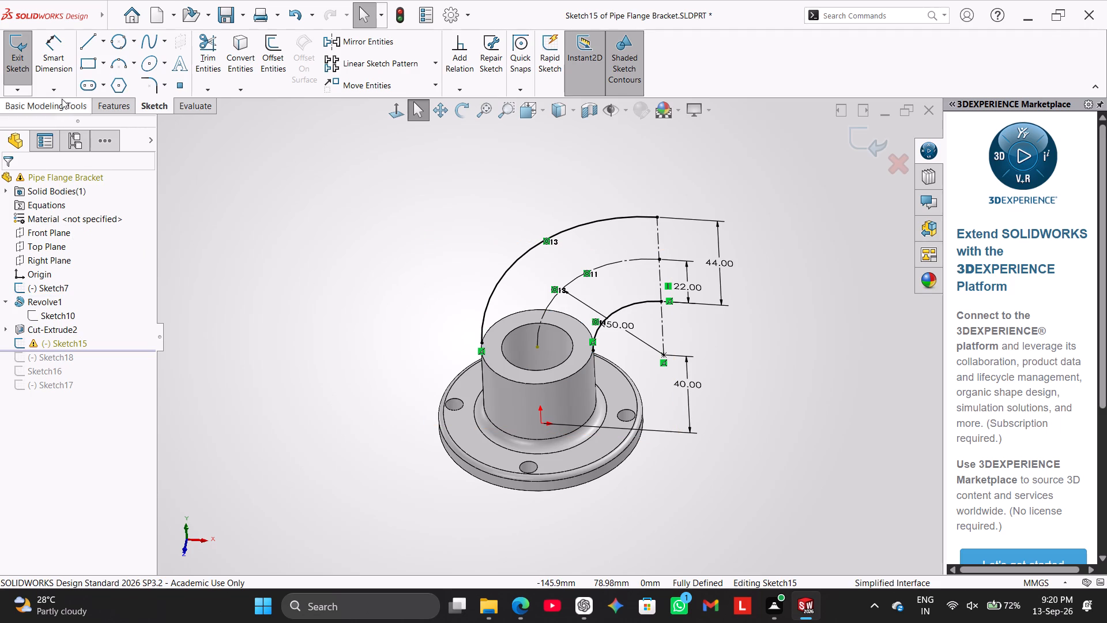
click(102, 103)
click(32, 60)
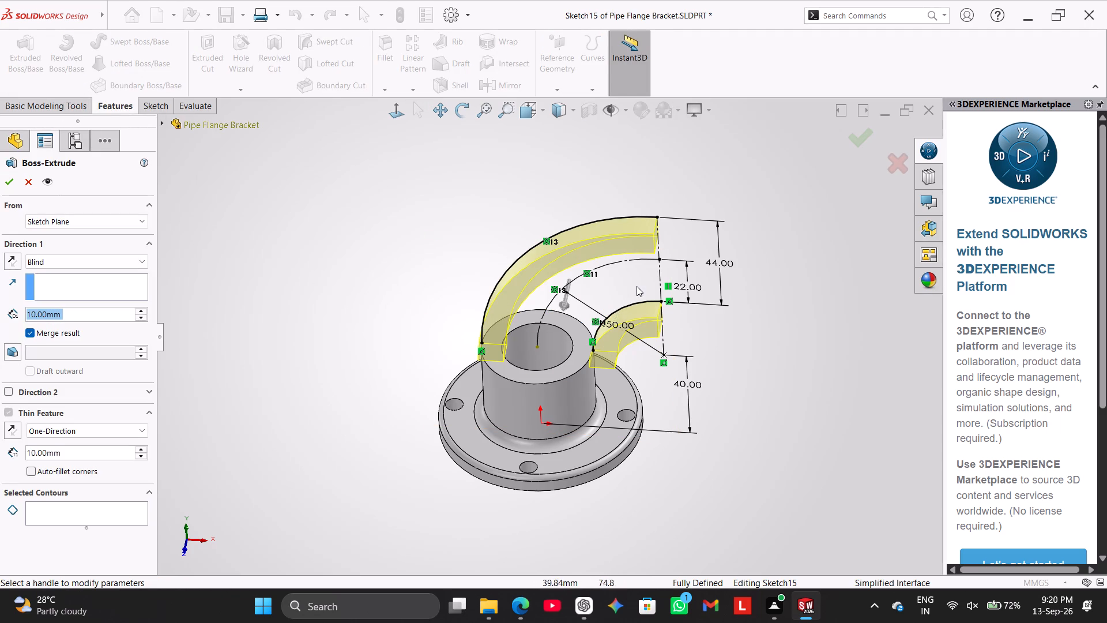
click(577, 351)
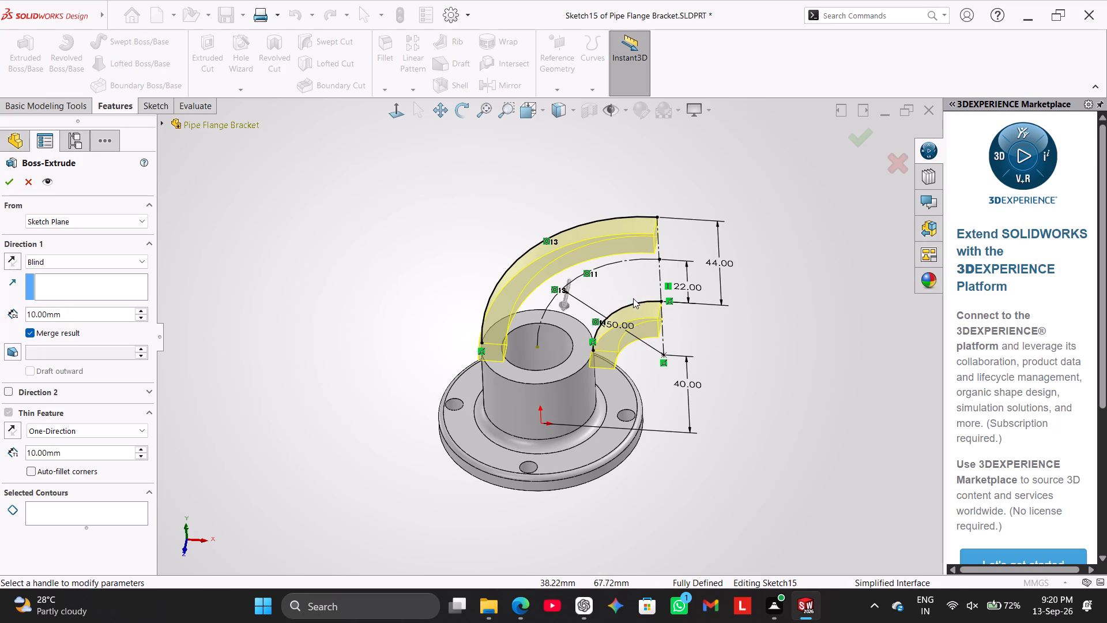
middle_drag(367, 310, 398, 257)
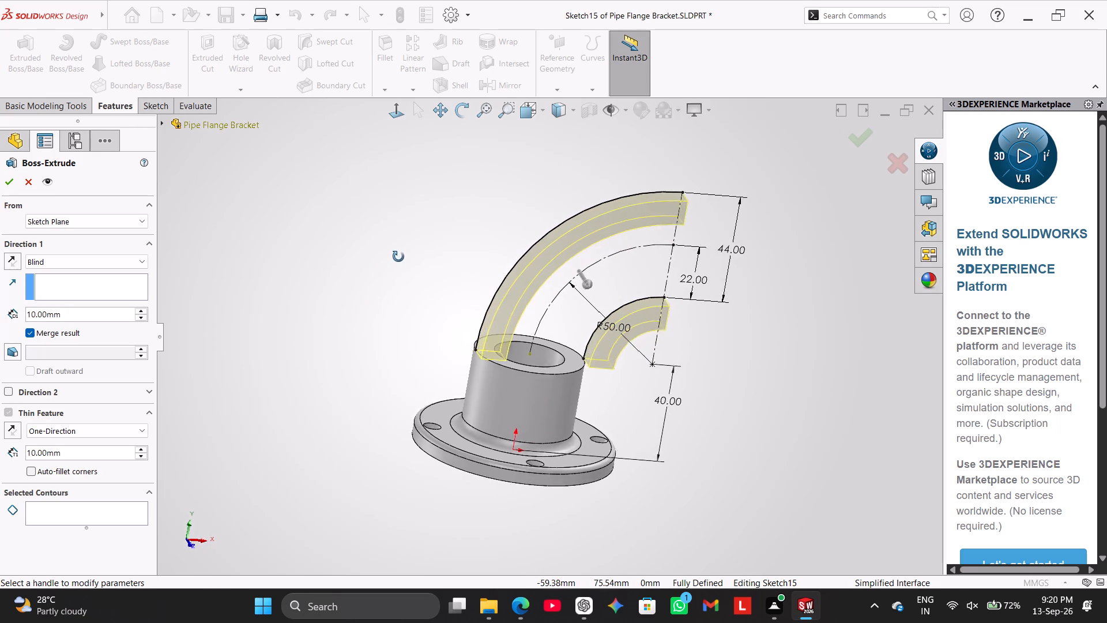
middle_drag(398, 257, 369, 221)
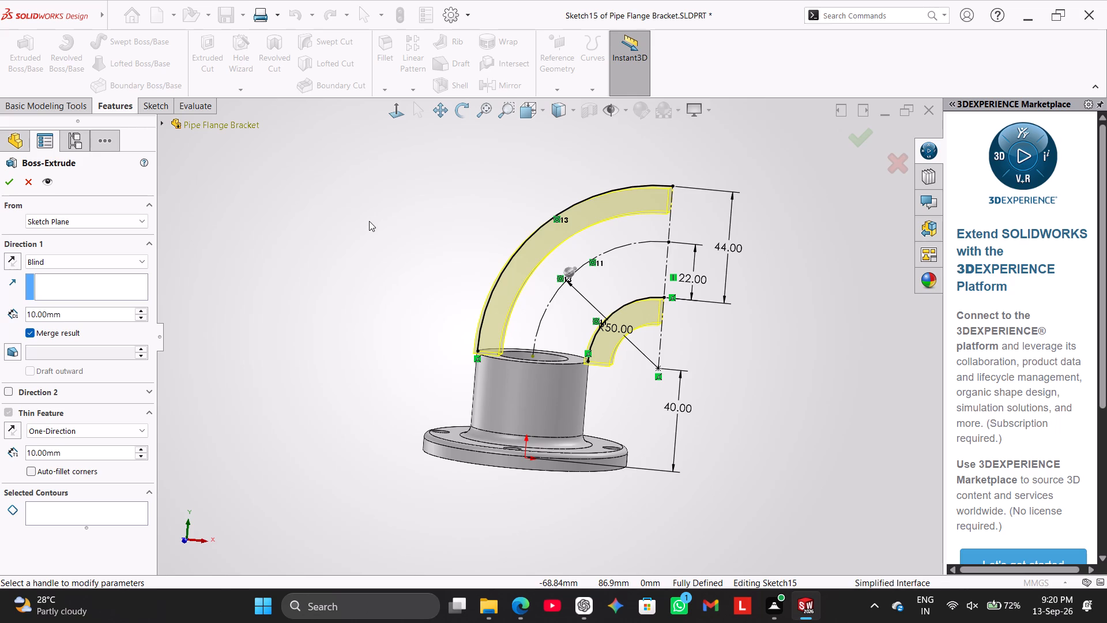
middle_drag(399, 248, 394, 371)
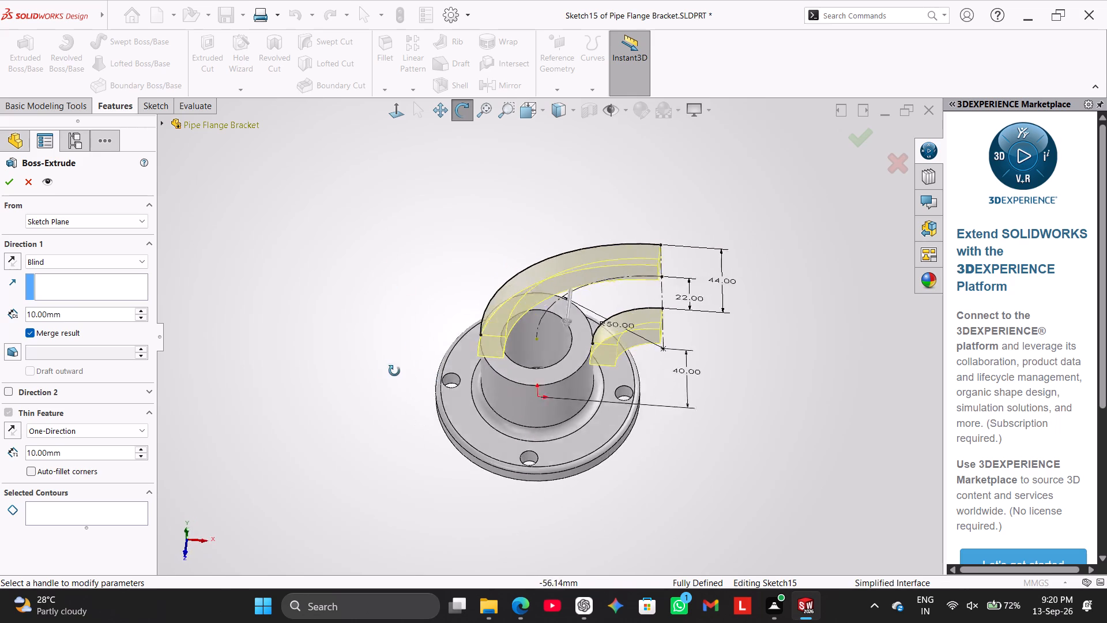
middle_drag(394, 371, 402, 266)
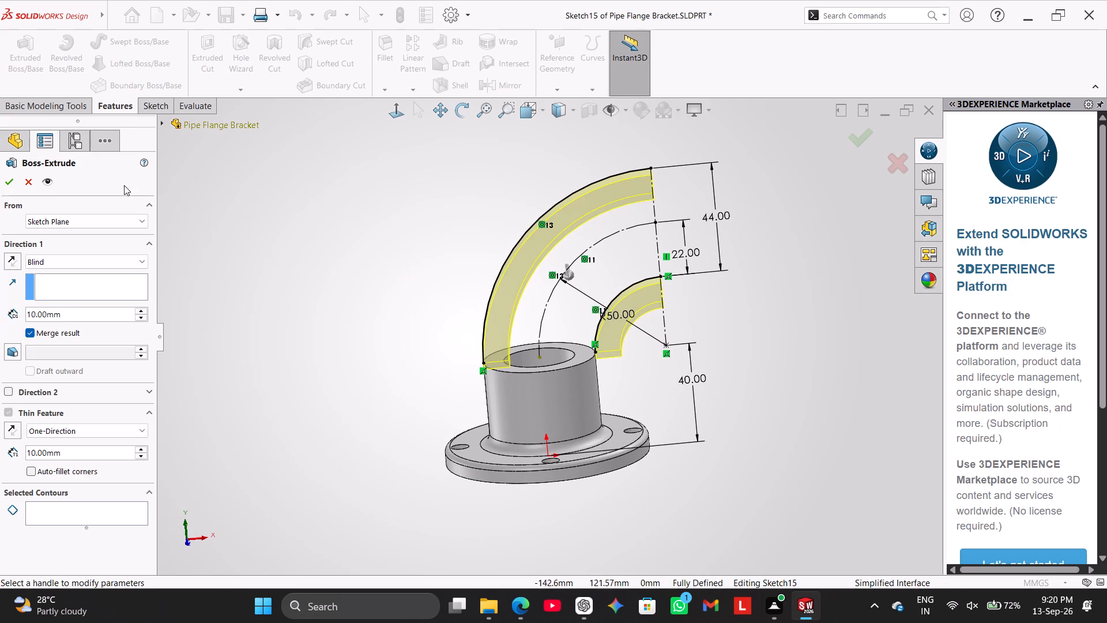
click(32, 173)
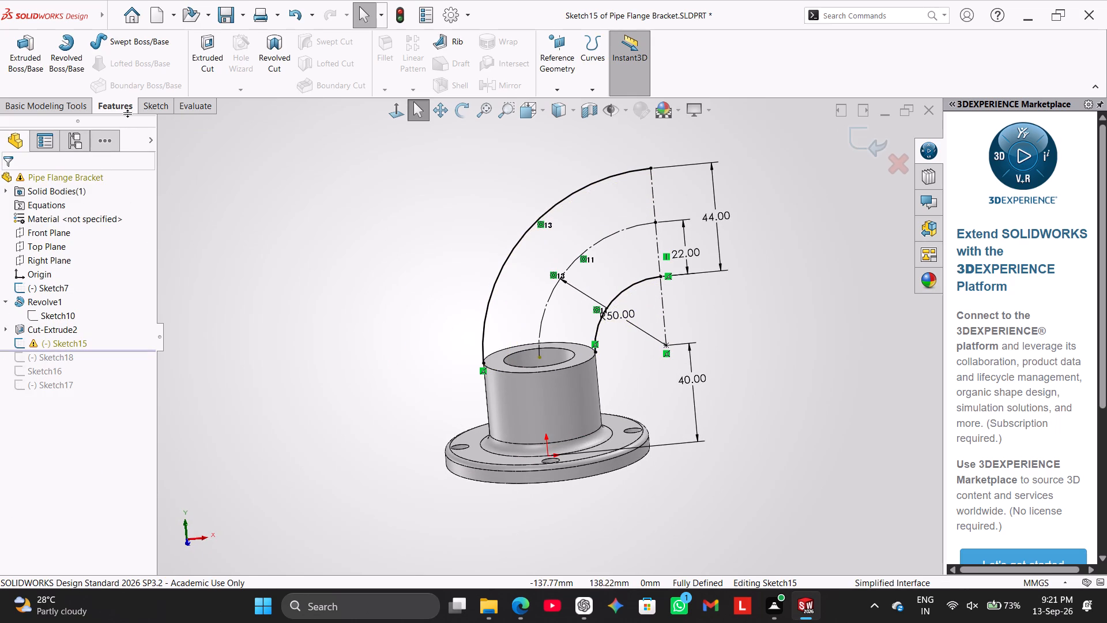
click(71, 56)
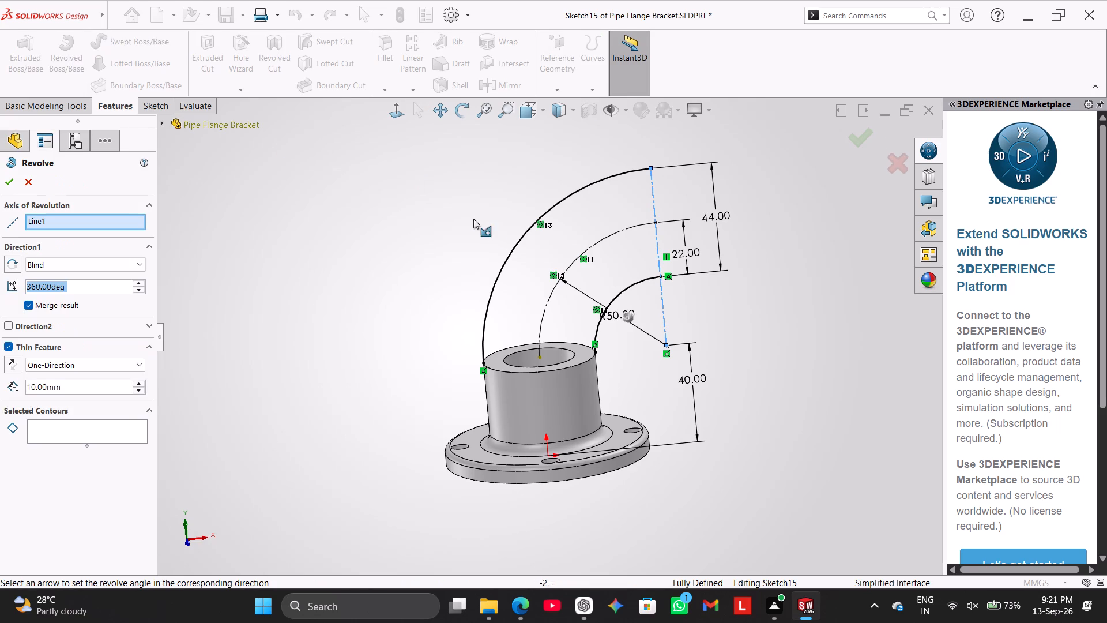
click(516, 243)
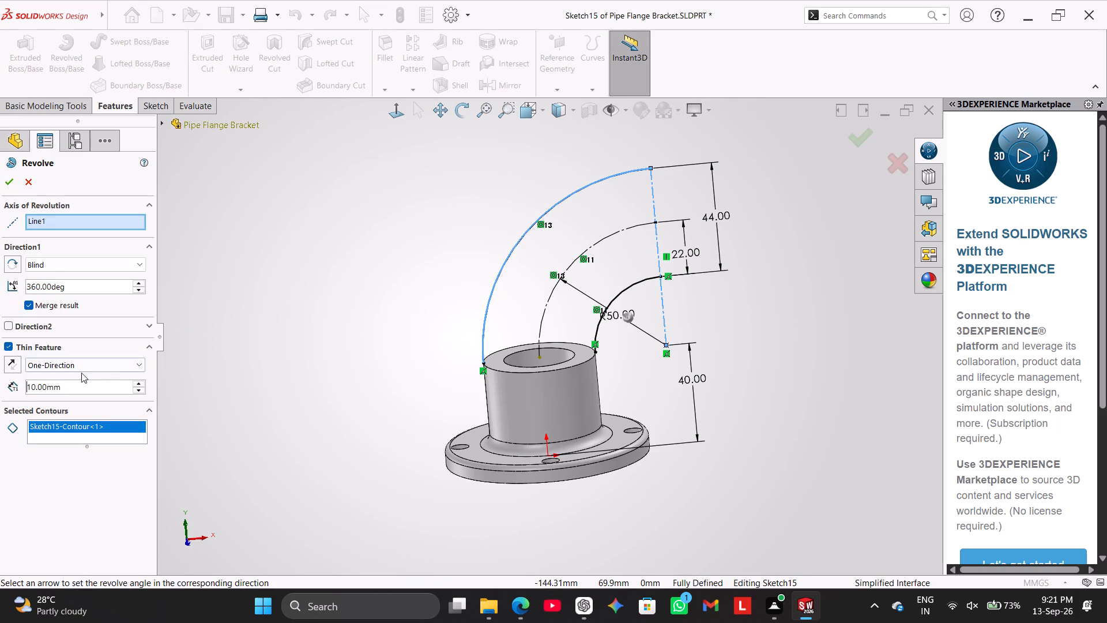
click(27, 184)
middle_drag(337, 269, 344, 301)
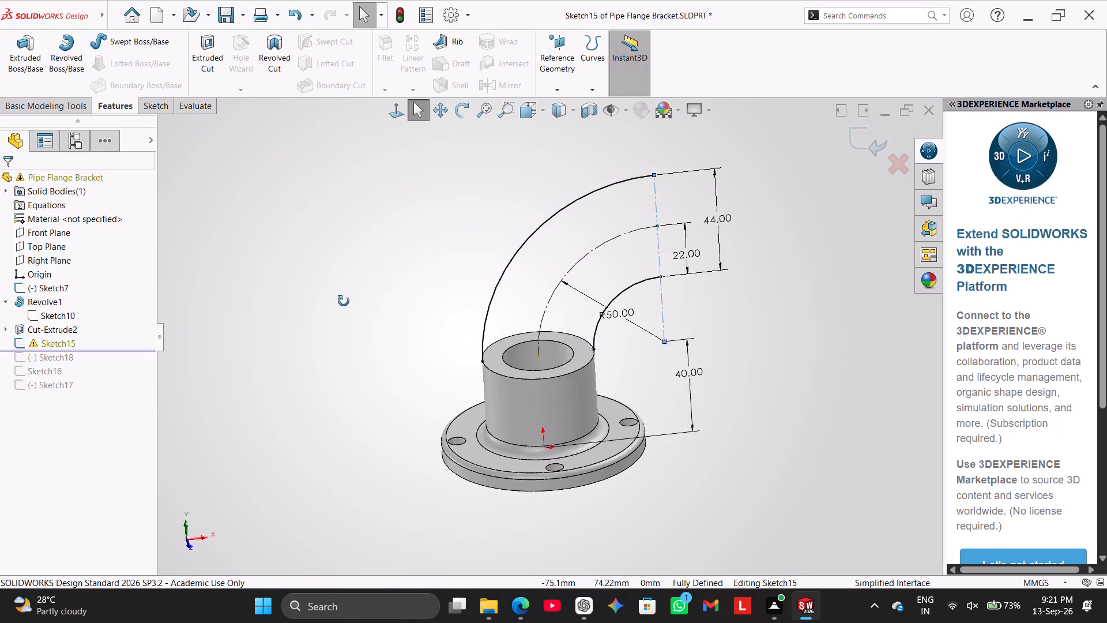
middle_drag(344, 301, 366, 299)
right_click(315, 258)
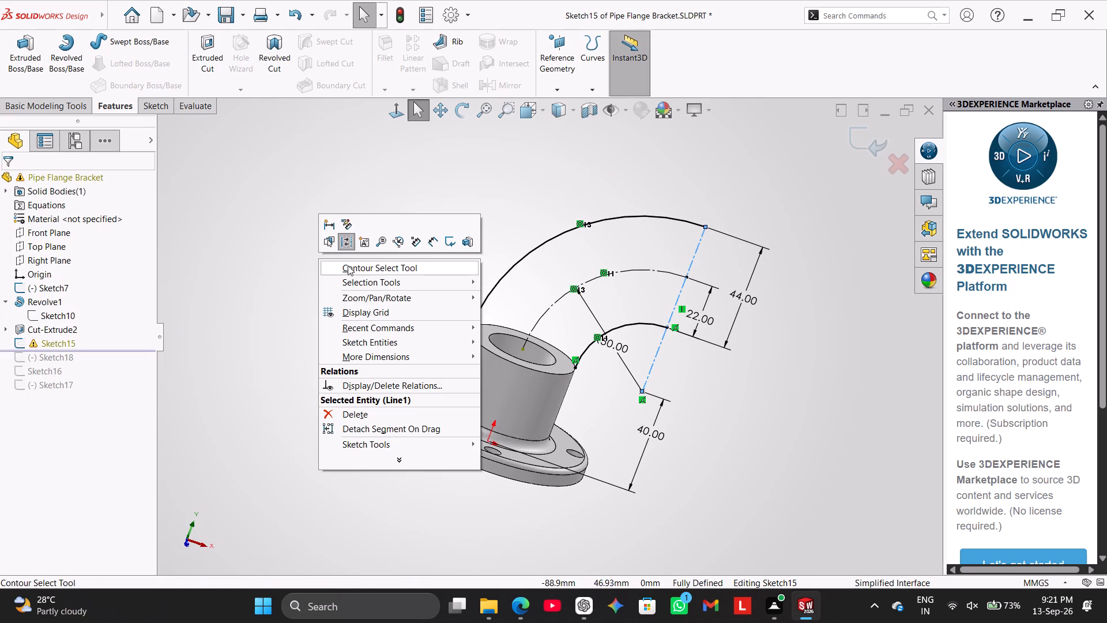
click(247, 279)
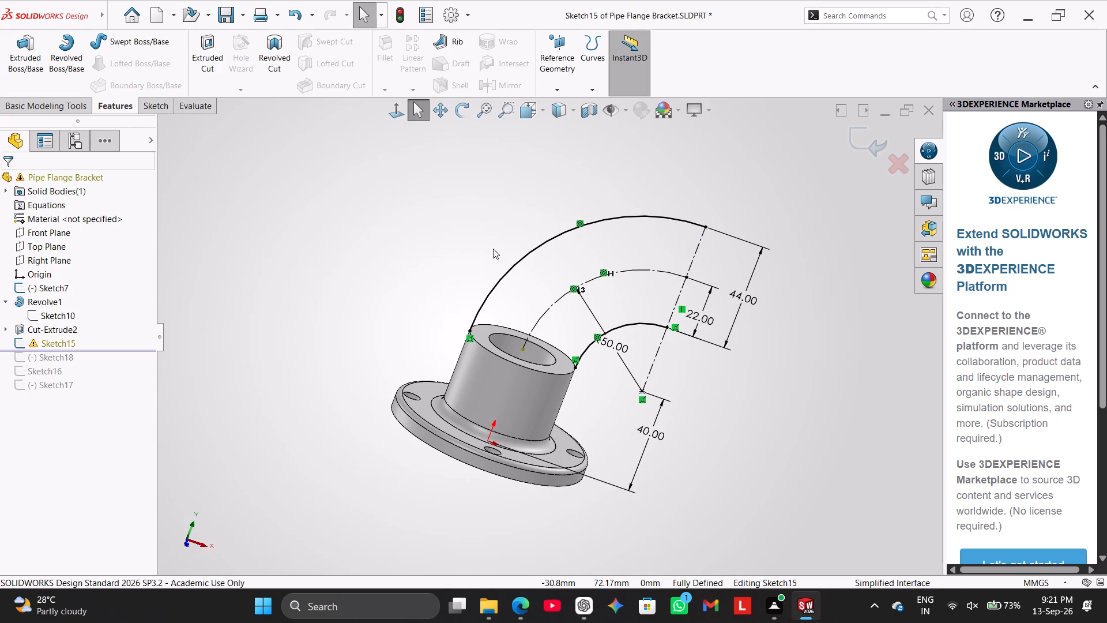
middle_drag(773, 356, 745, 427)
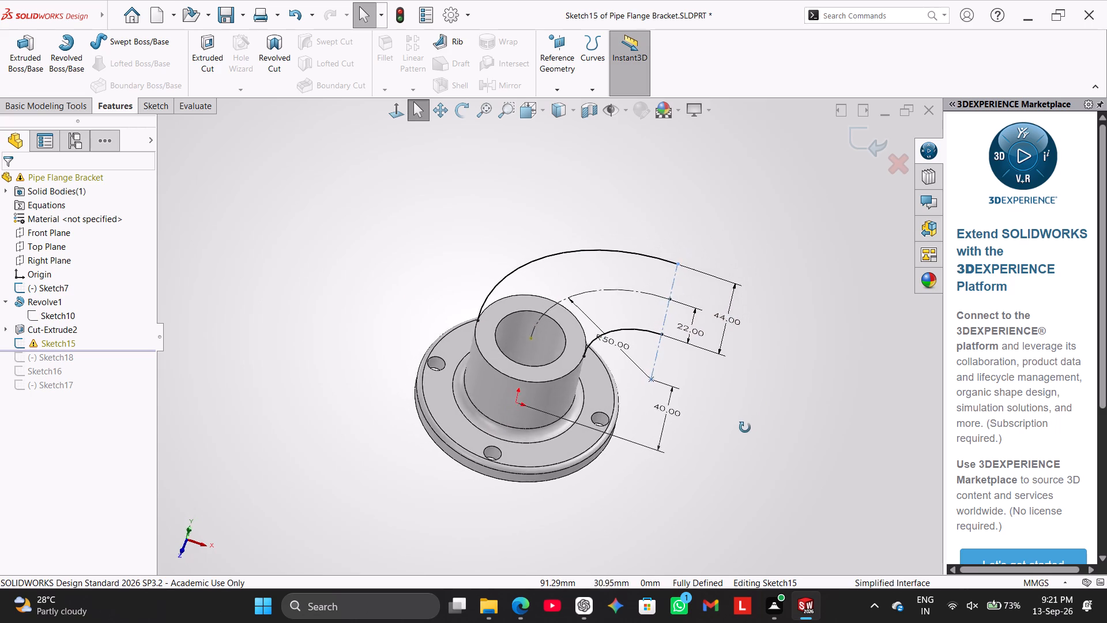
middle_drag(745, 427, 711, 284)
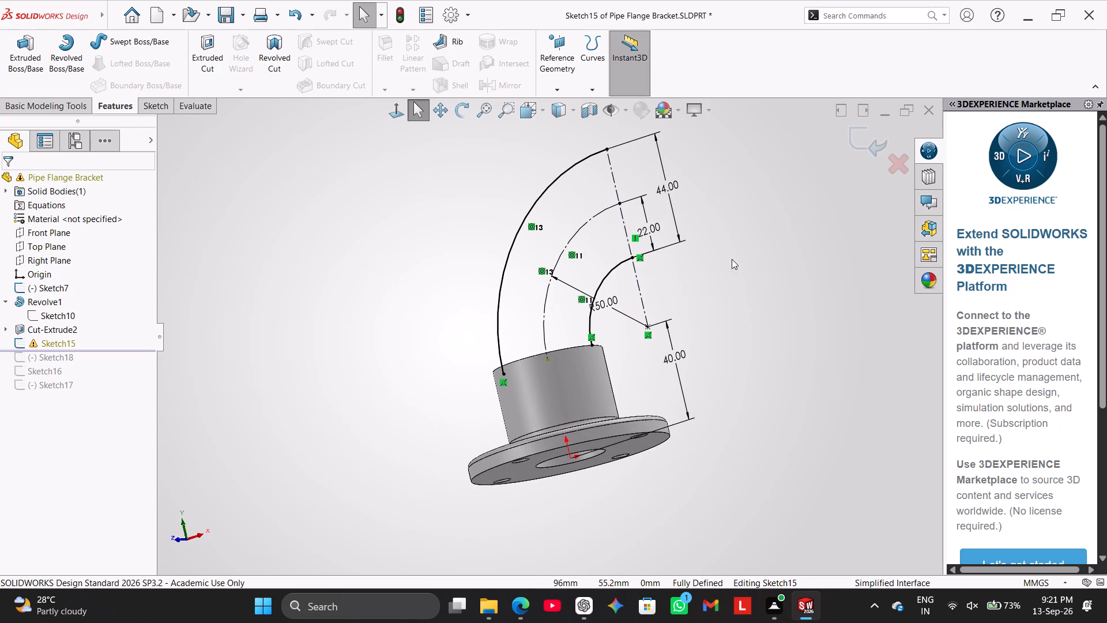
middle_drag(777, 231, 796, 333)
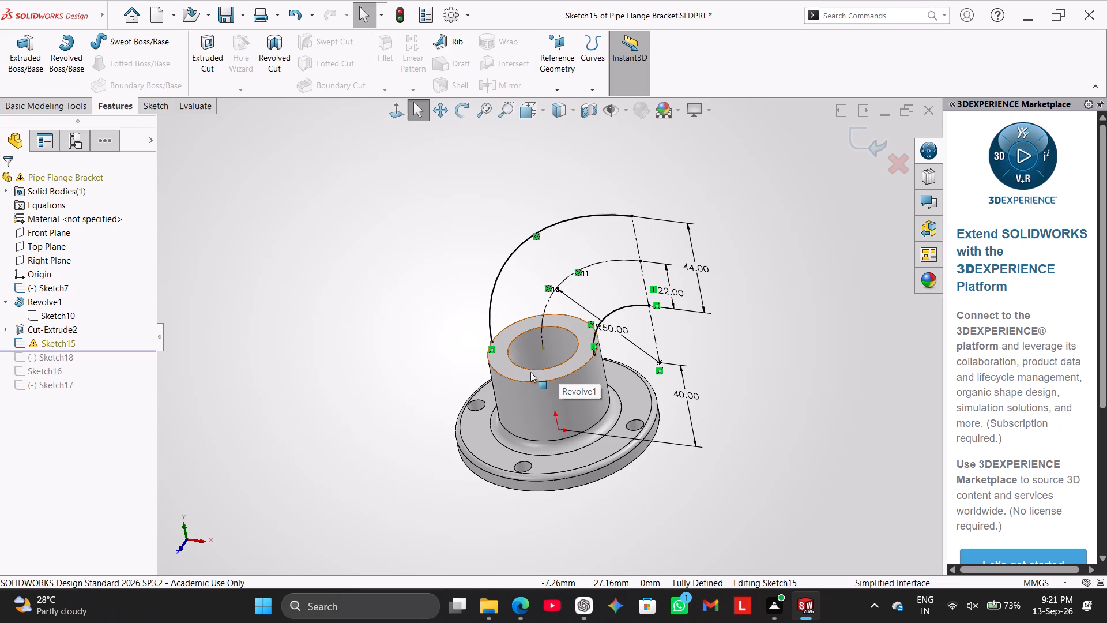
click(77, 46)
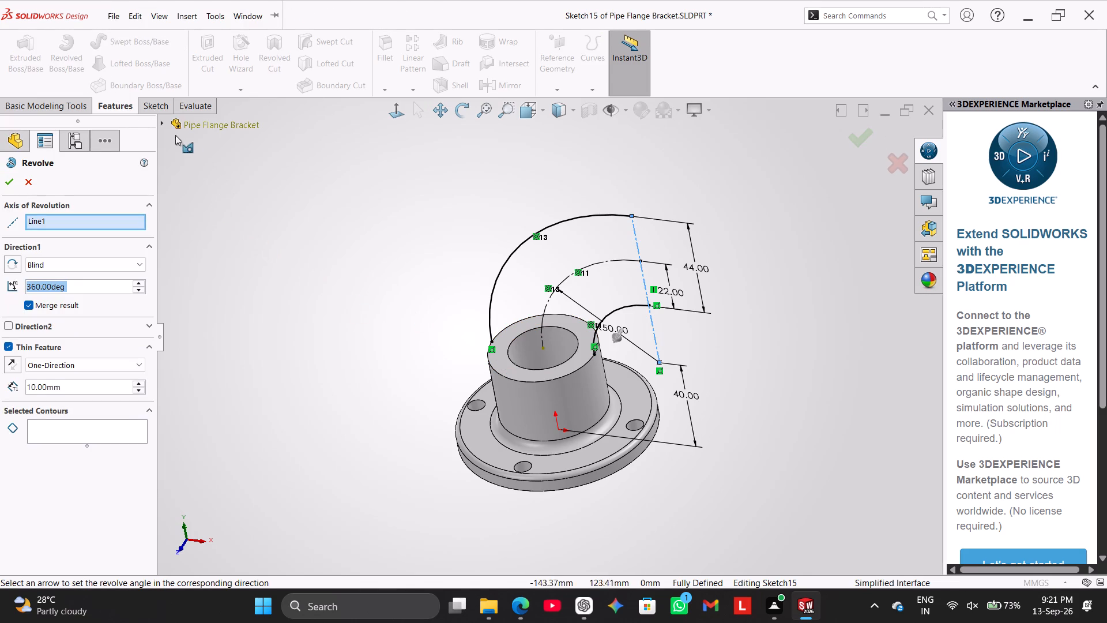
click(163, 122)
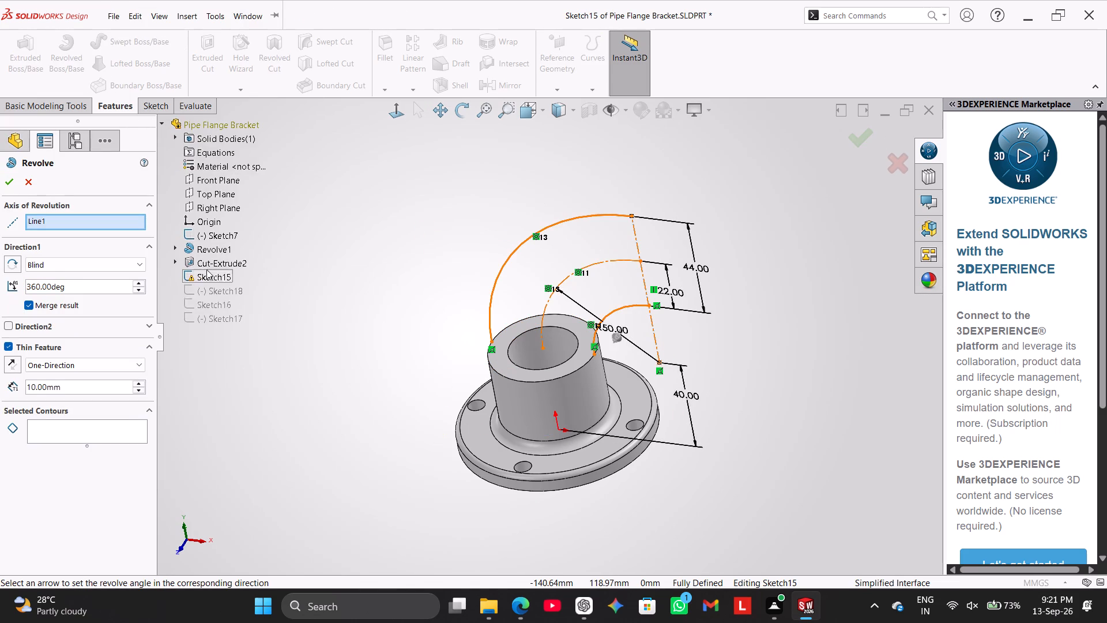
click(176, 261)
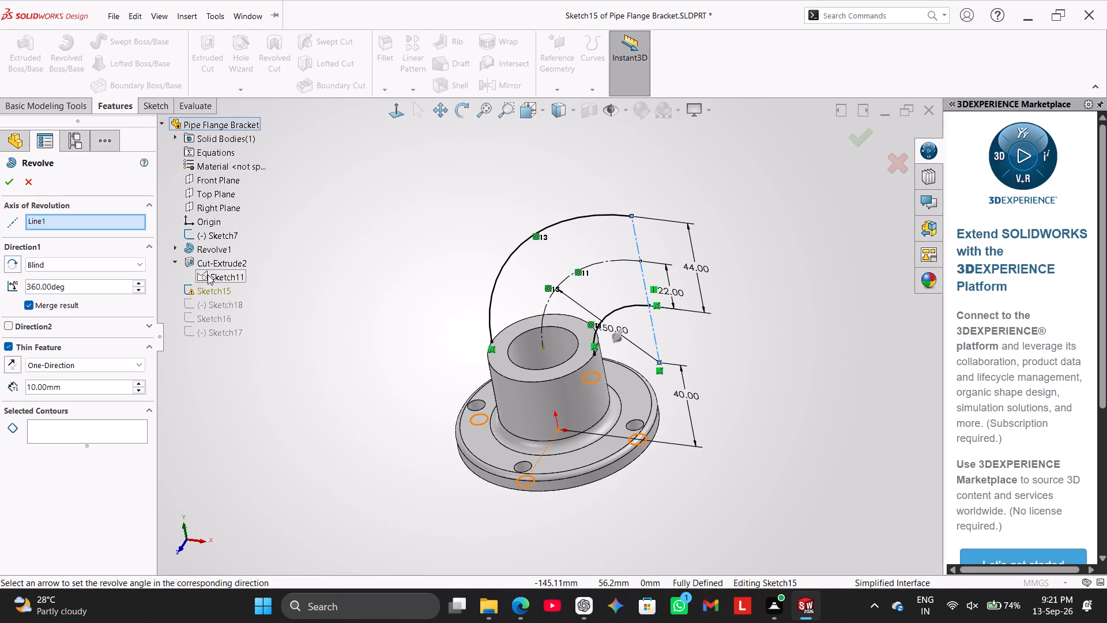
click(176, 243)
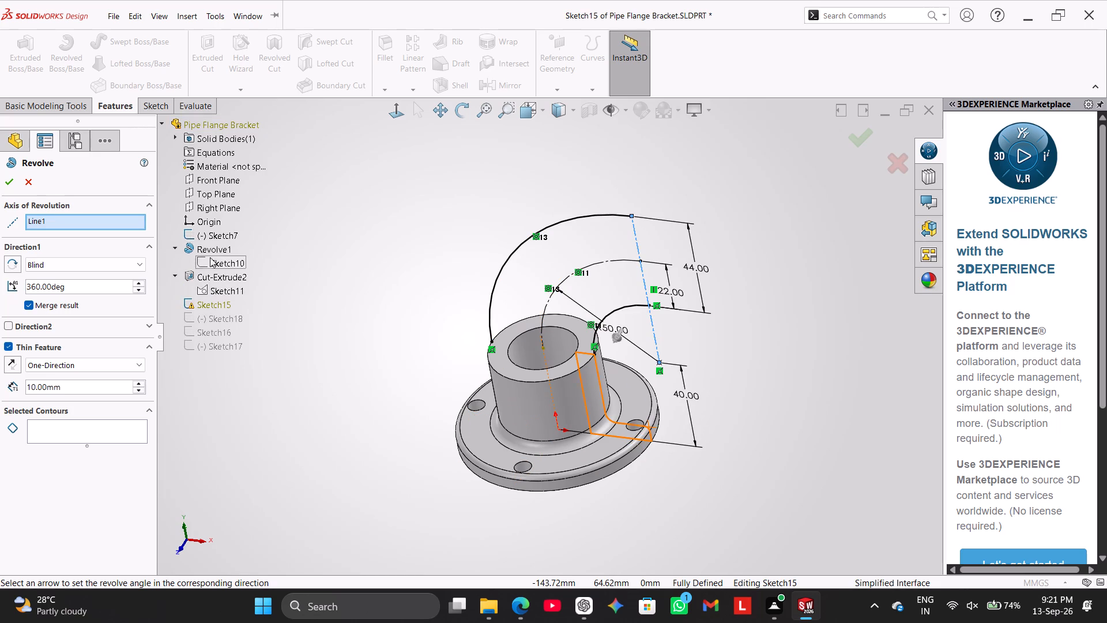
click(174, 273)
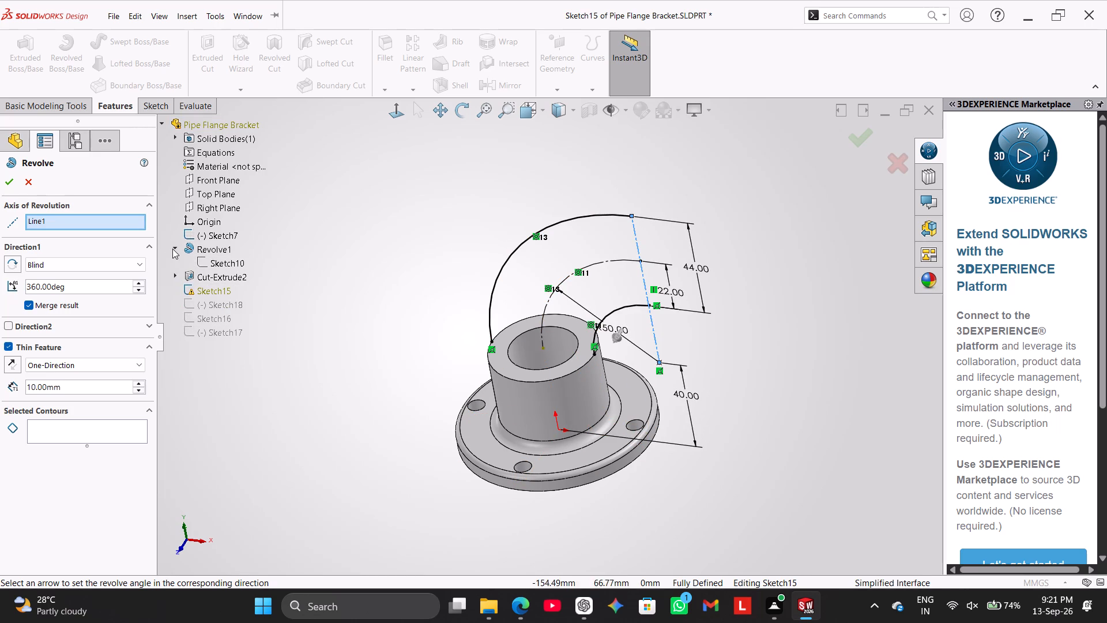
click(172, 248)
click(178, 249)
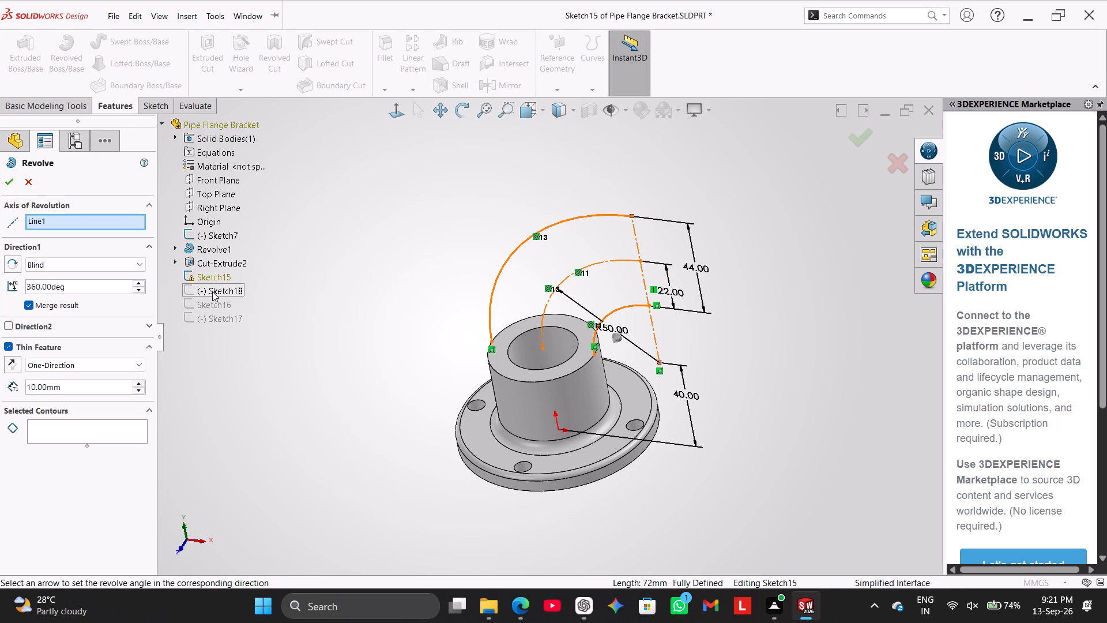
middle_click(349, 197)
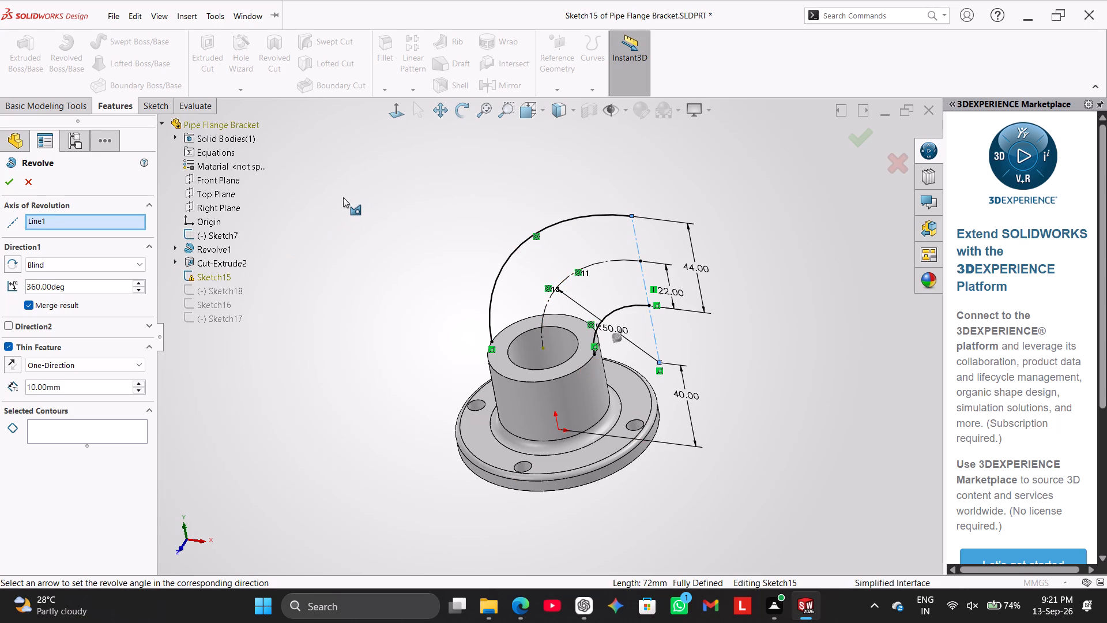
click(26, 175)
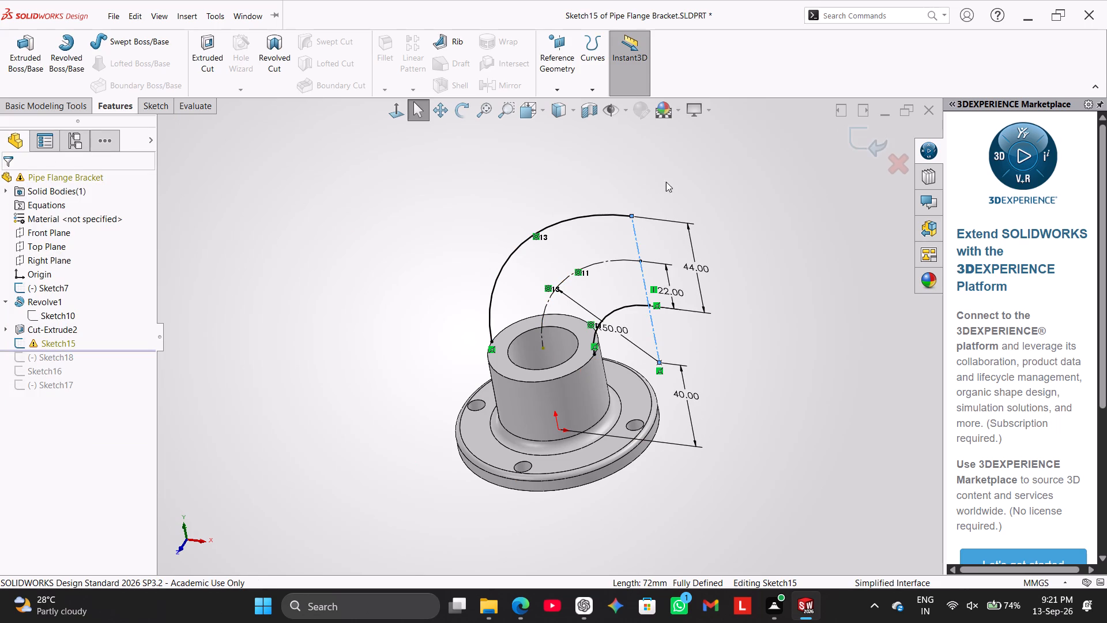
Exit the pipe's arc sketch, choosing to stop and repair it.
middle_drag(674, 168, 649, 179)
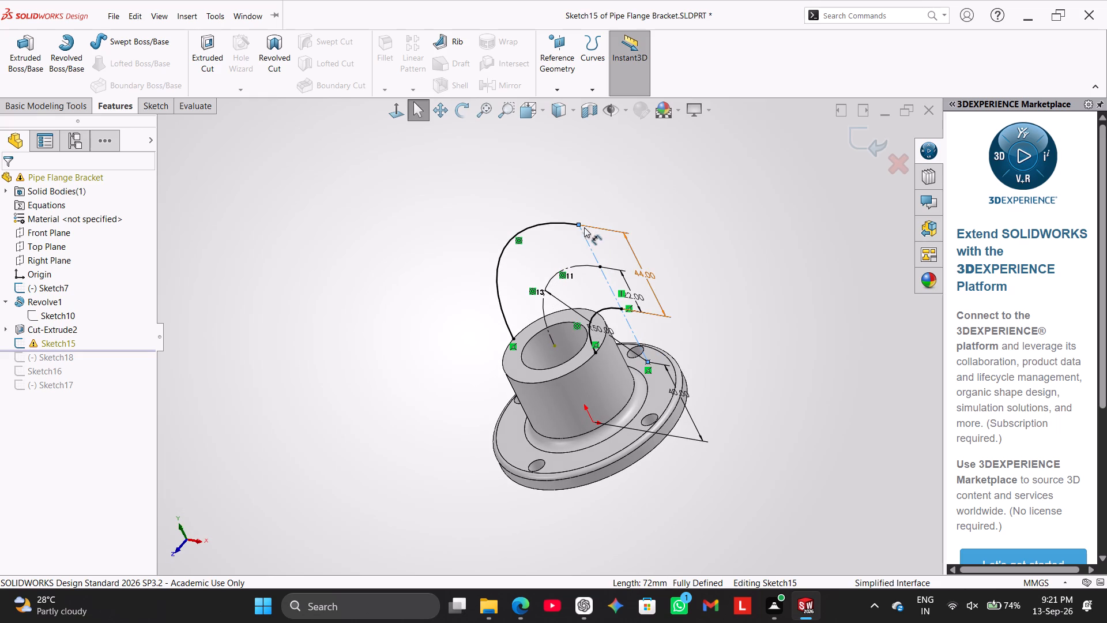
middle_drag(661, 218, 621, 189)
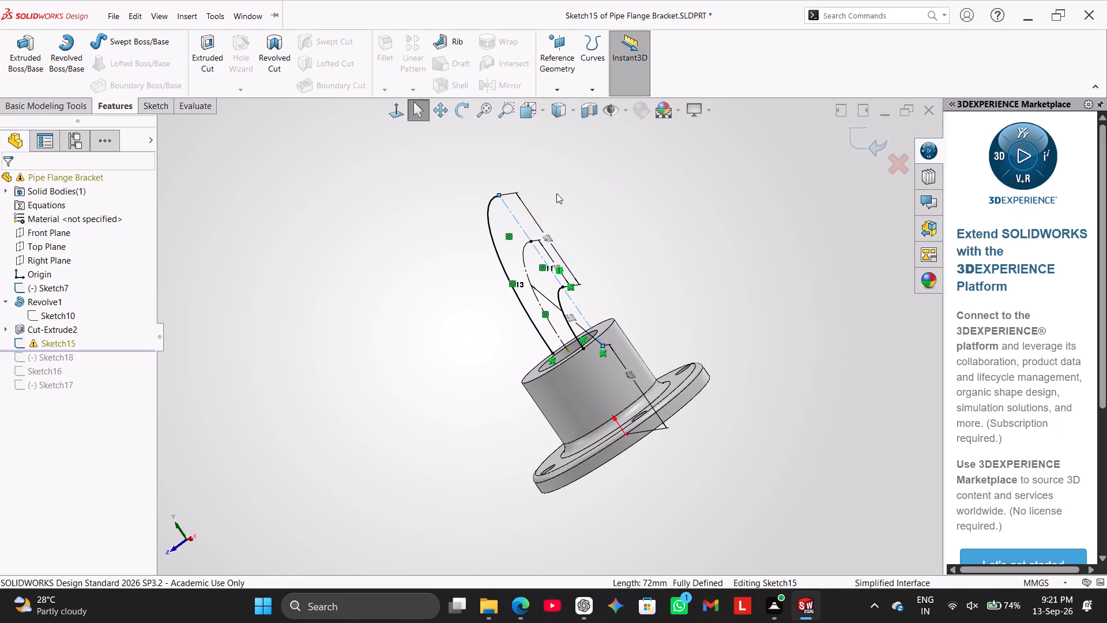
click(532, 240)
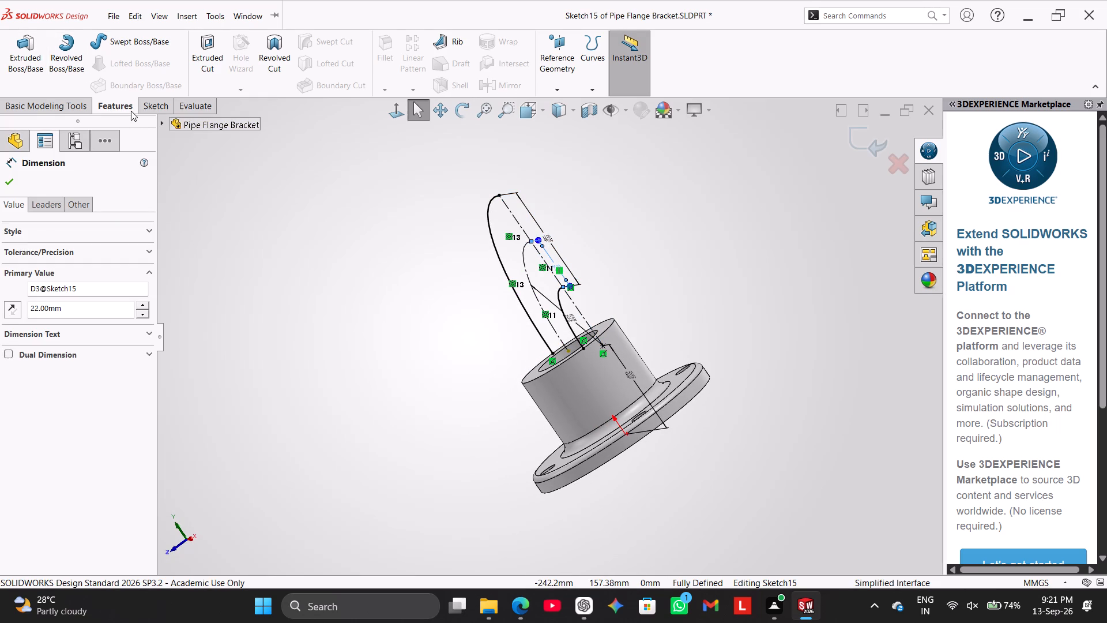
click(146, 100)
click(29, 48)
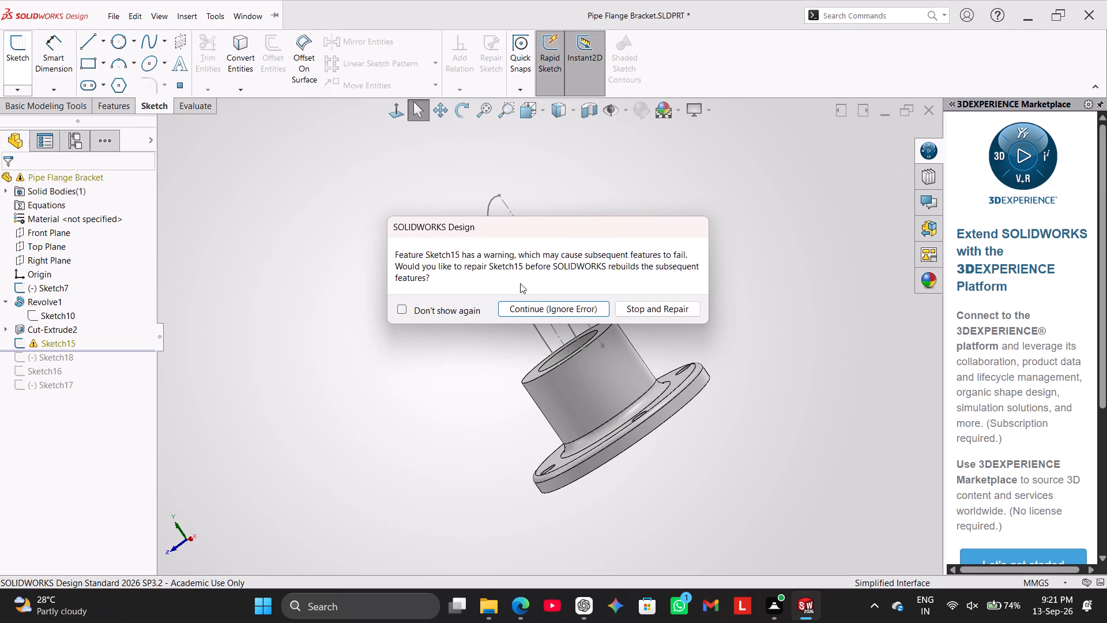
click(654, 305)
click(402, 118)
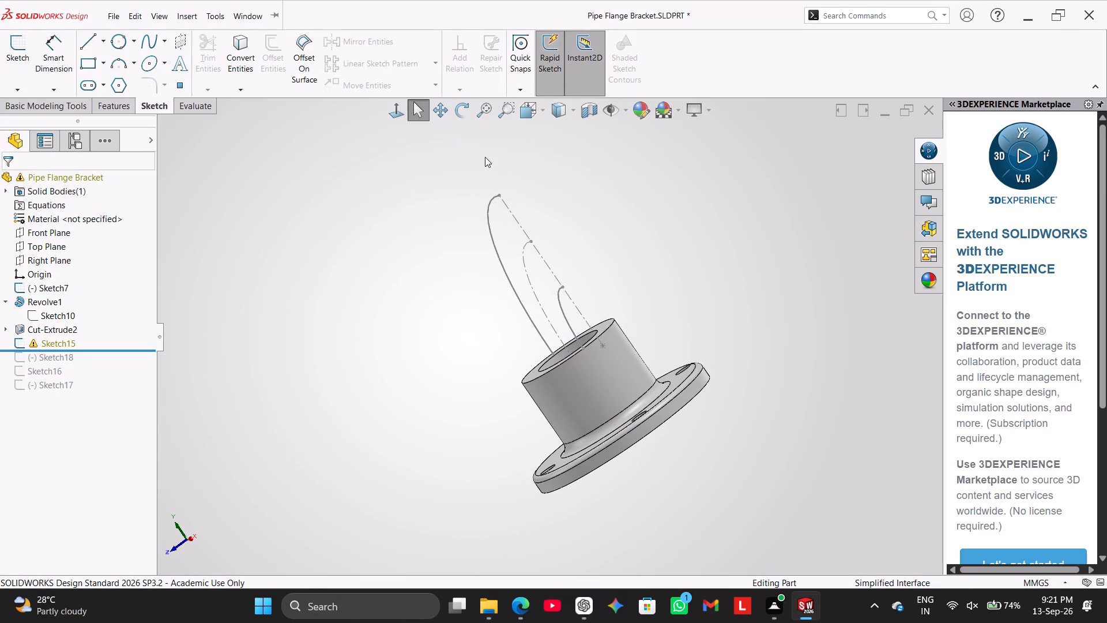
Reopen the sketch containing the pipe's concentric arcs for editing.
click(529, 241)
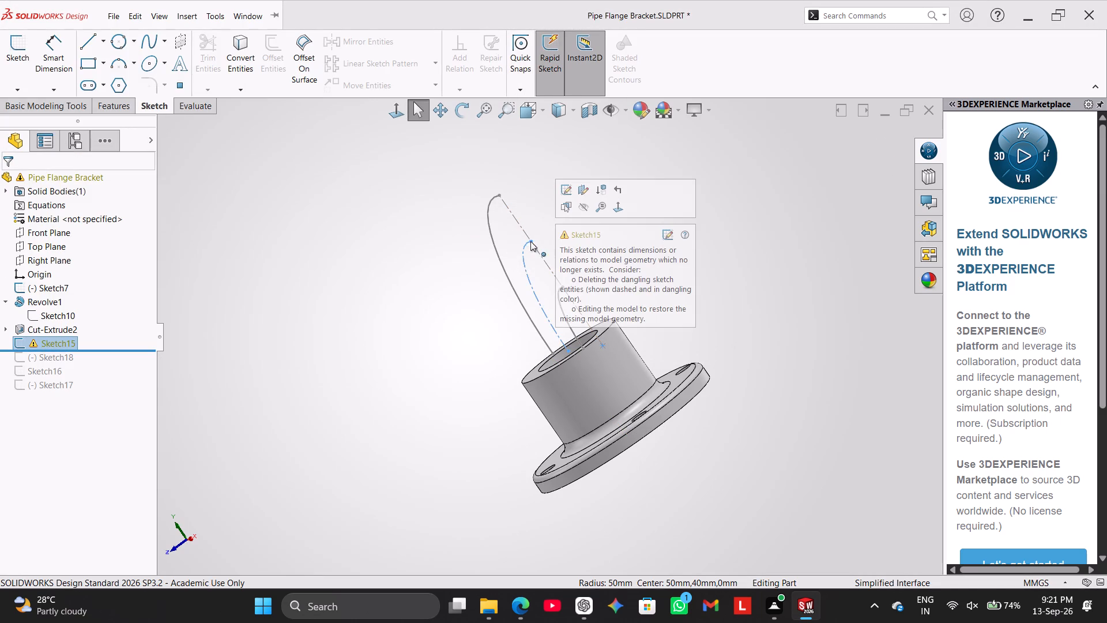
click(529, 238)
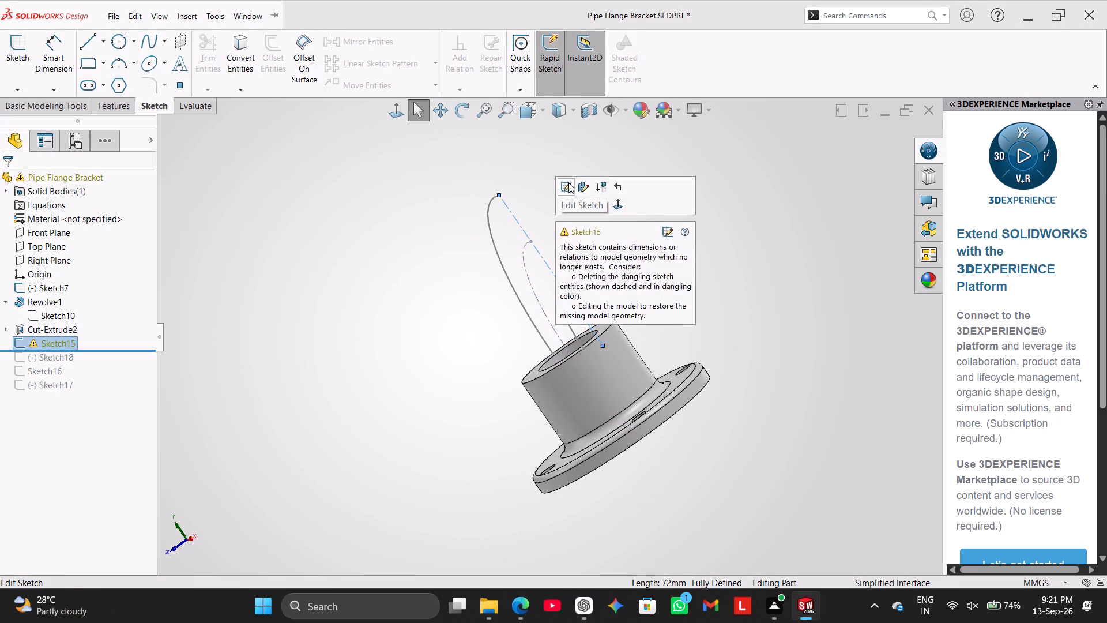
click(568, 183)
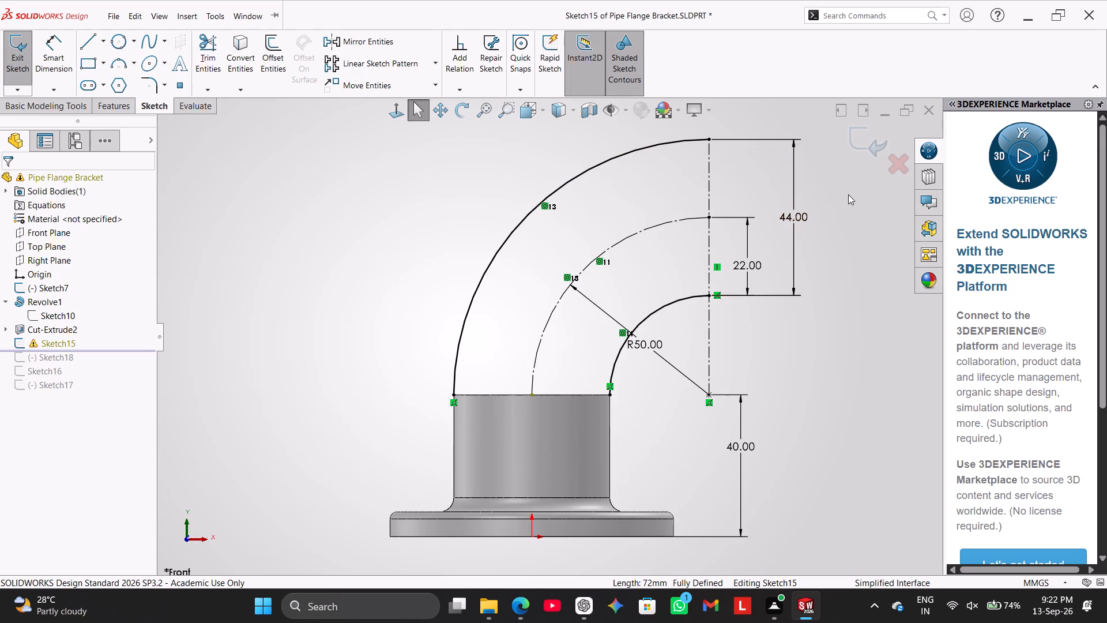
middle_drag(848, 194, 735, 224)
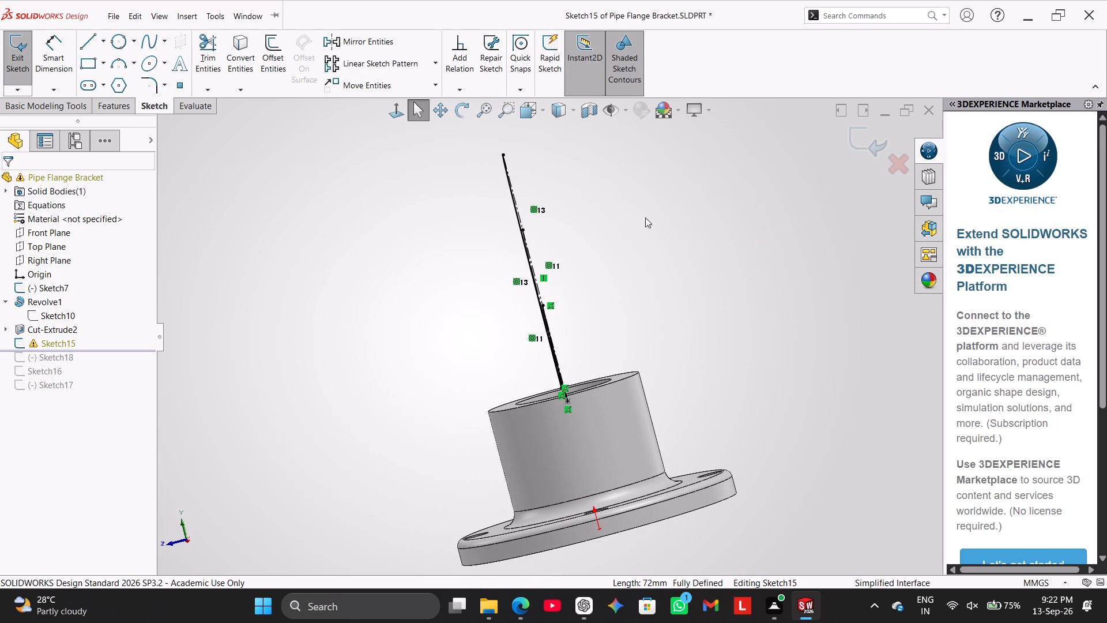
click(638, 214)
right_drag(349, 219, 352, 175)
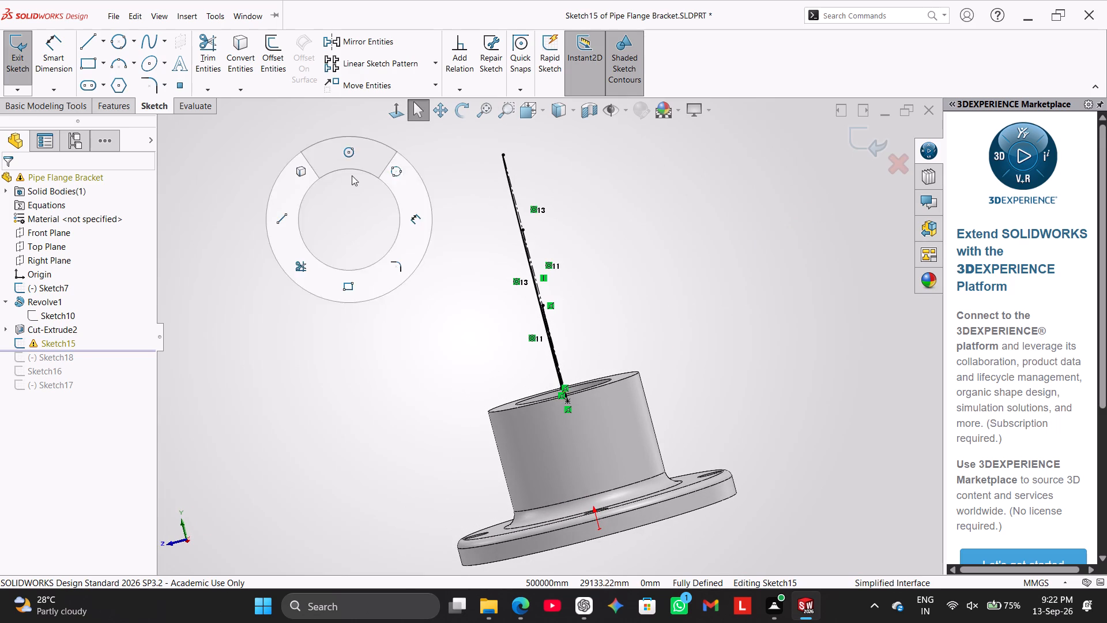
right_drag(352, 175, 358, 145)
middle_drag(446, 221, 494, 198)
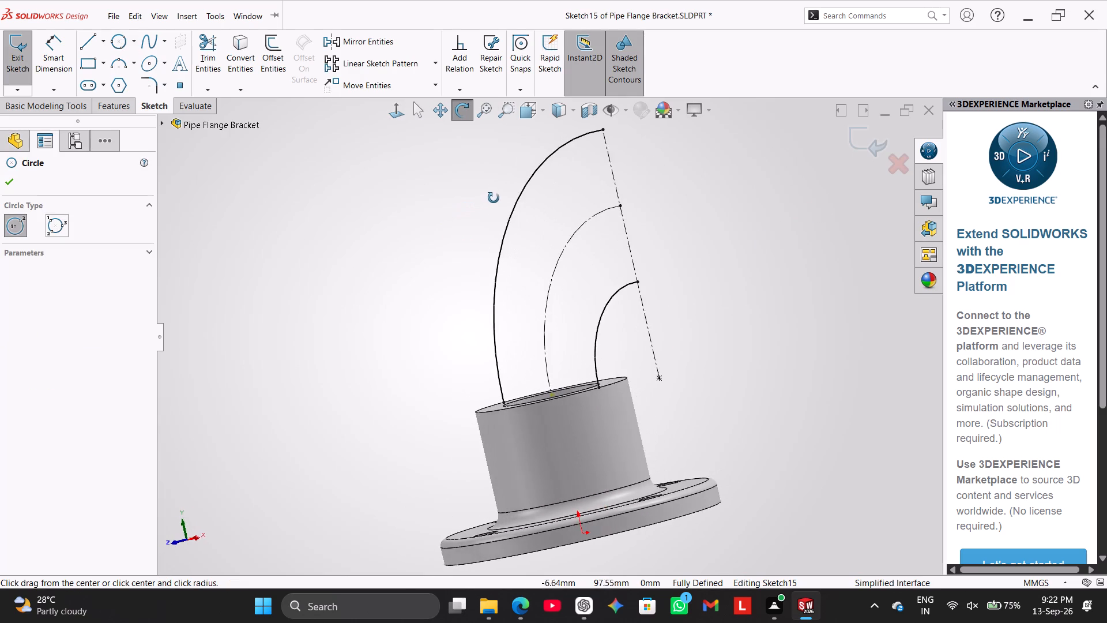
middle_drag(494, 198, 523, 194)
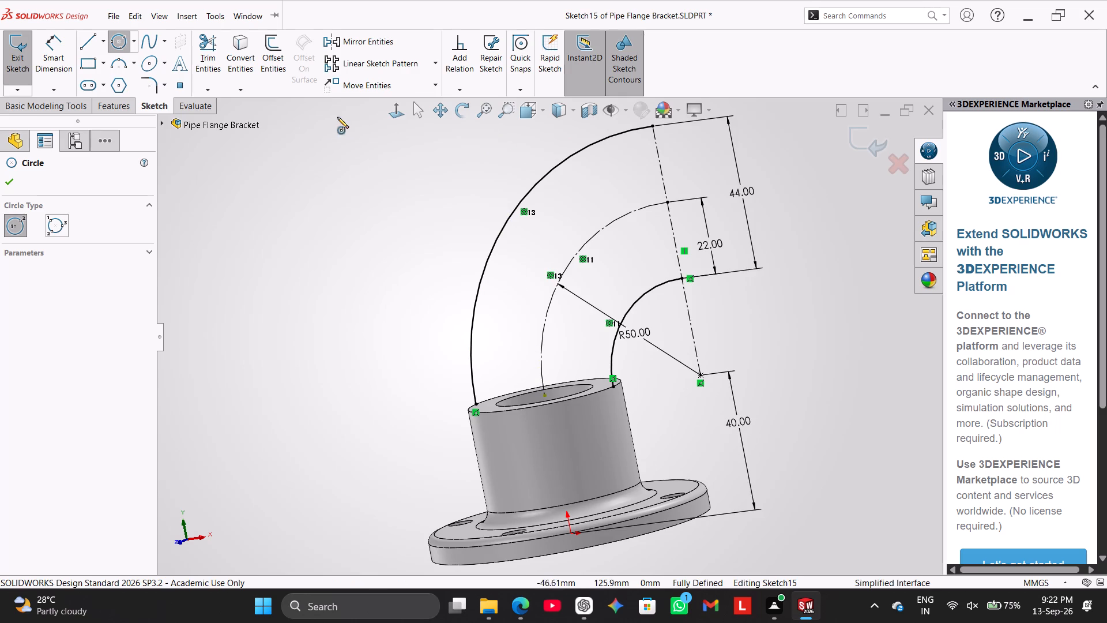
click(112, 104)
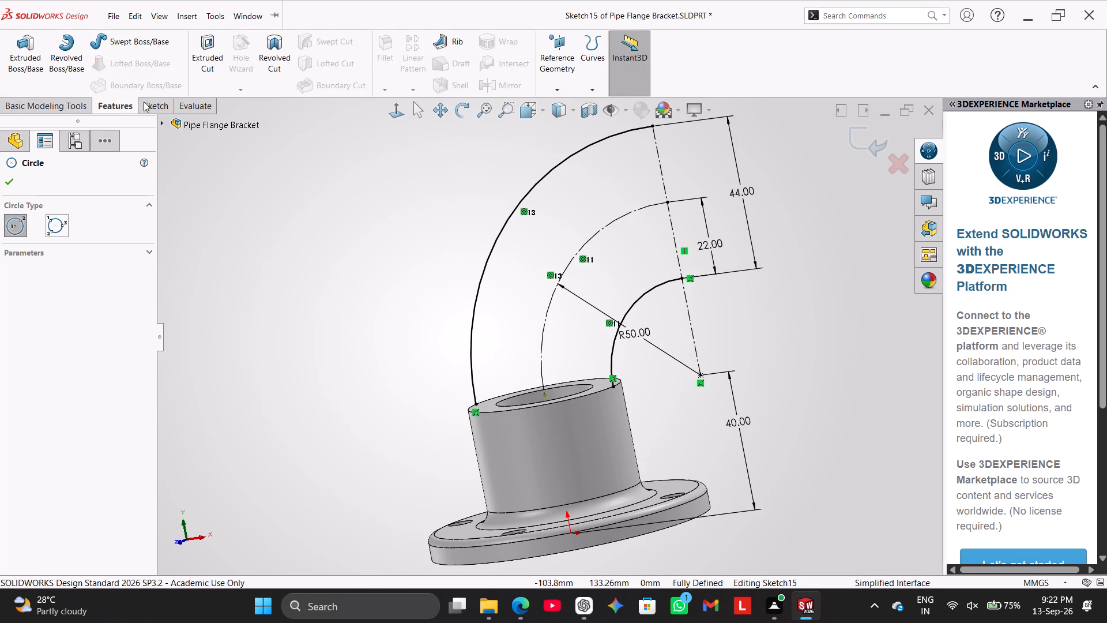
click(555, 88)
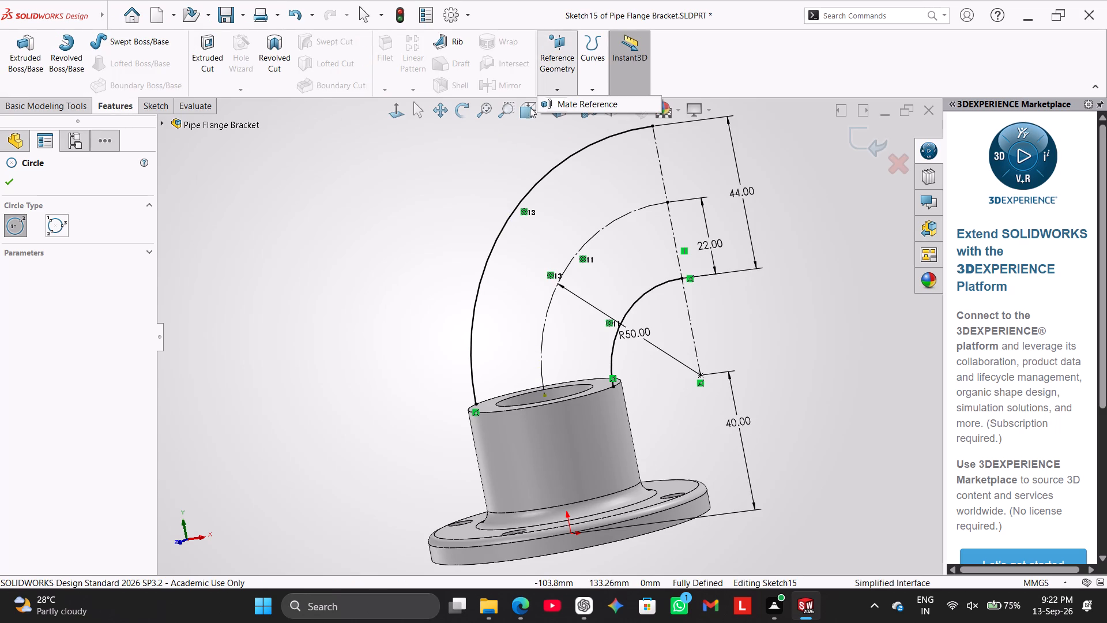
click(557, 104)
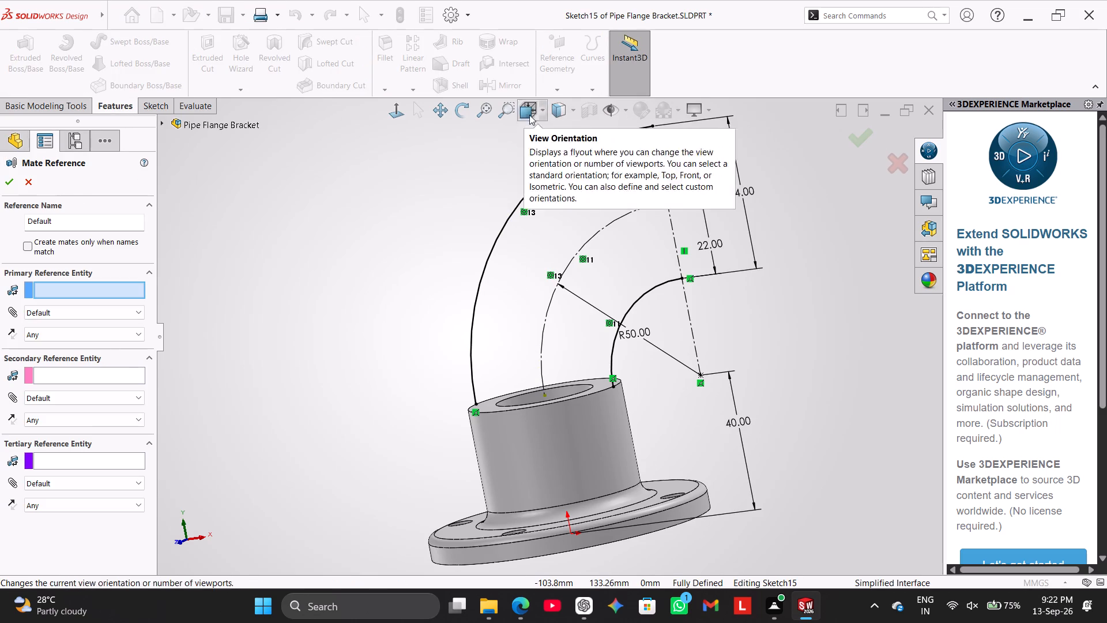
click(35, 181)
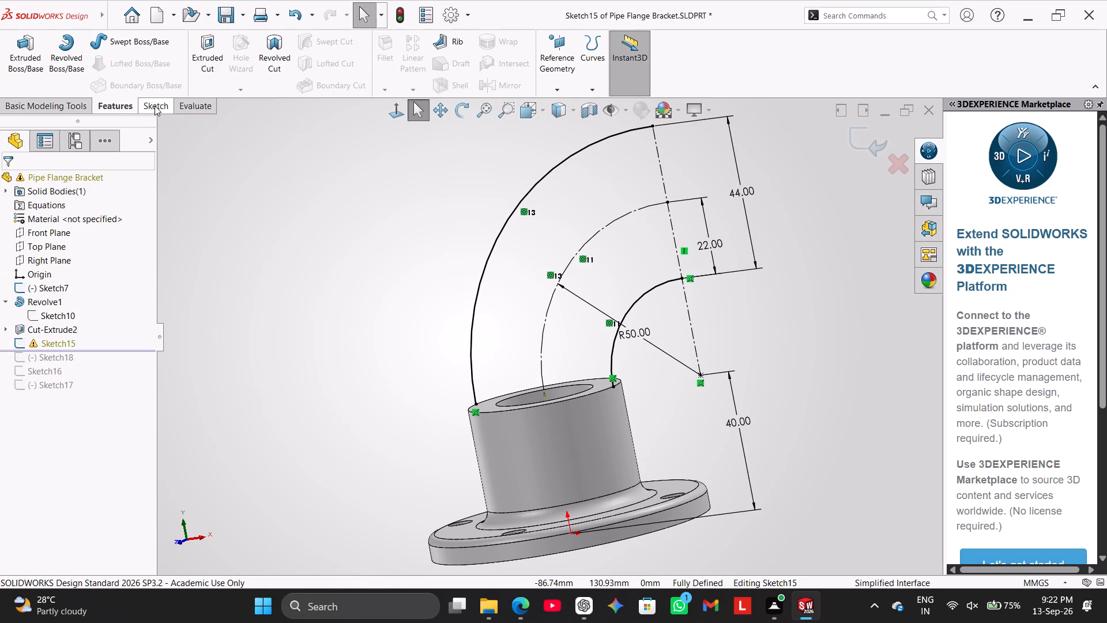
Exit the pipe's arc sketch, choosing to stop and repair it.
click(155, 107)
click(7, 51)
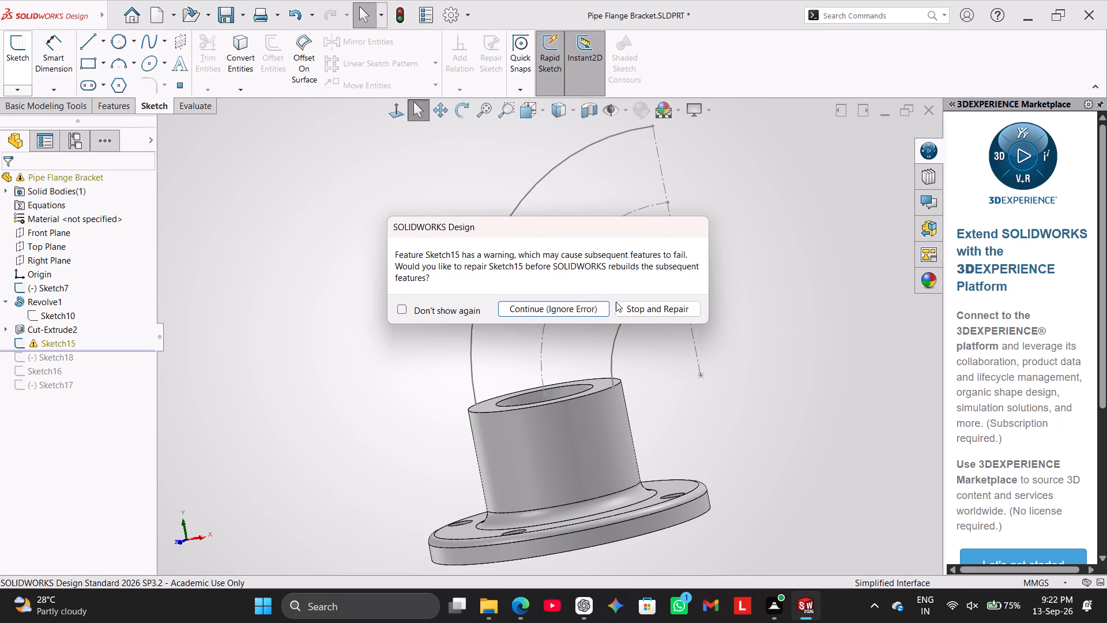
click(645, 310)
click(419, 114)
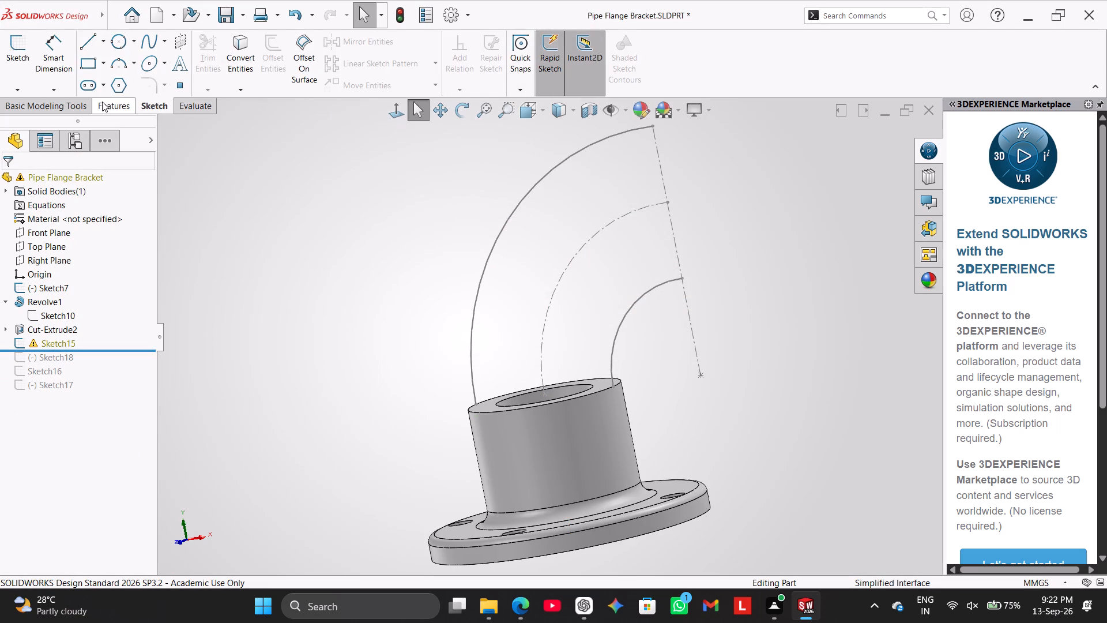
Create a reference plane offset 50 mm from the Right Plane, at the open end of the pipe's arcs.
click(101, 102)
click(558, 86)
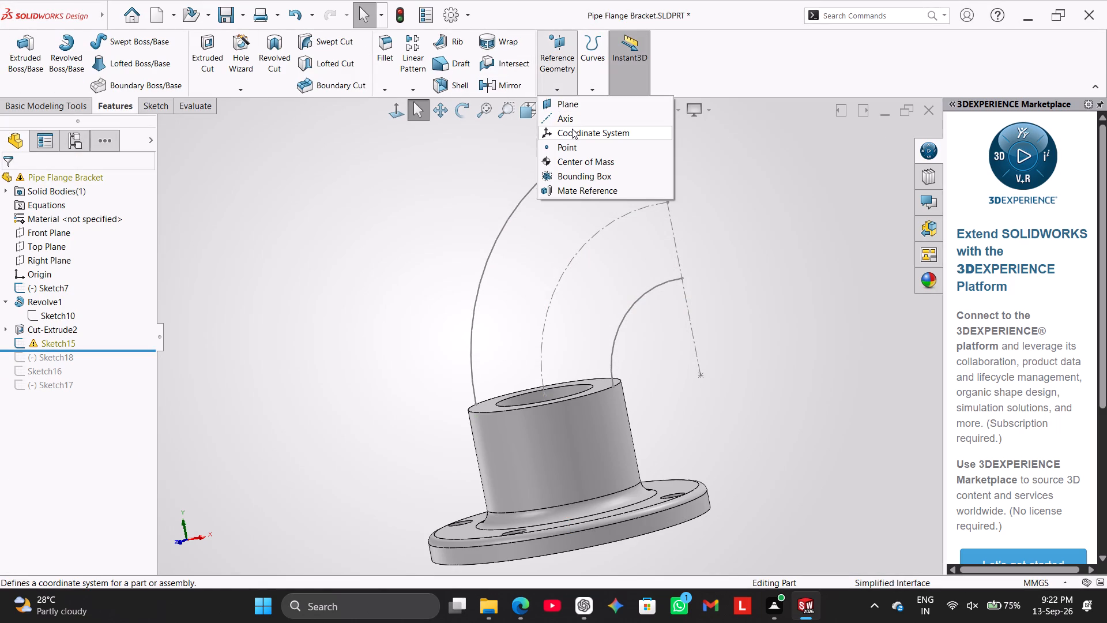
click(570, 104)
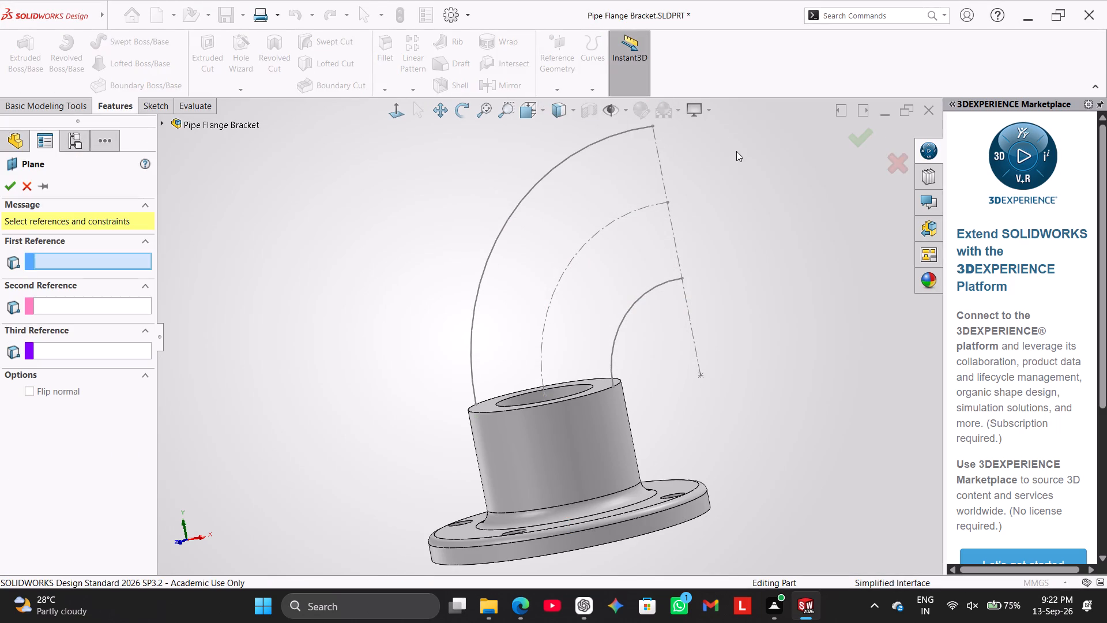
middle_drag(736, 150, 704, 212)
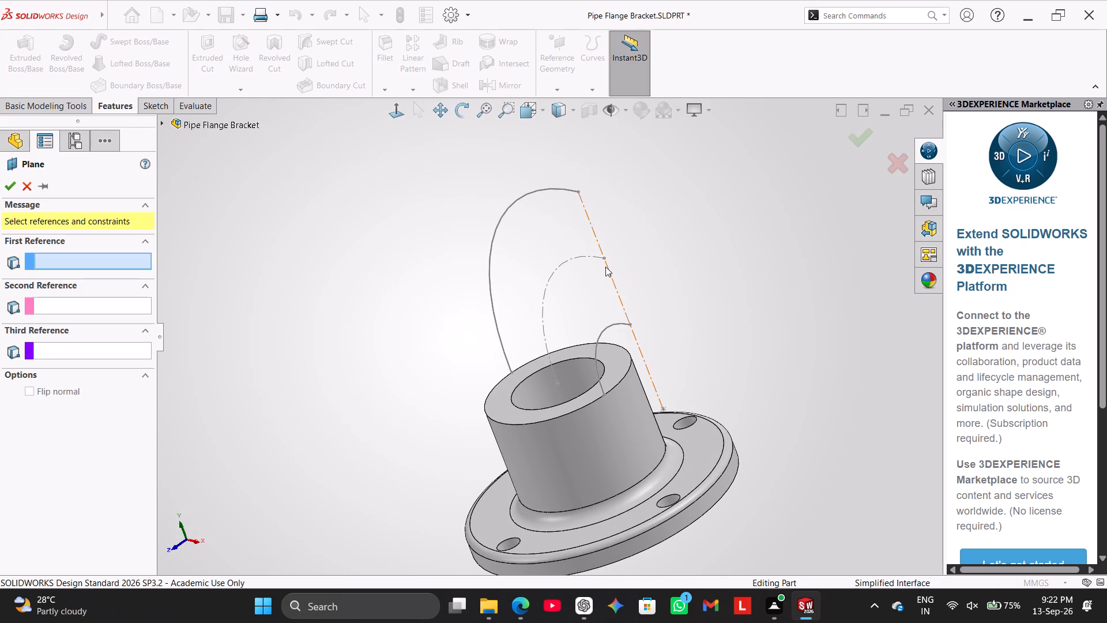
click(168, 122)
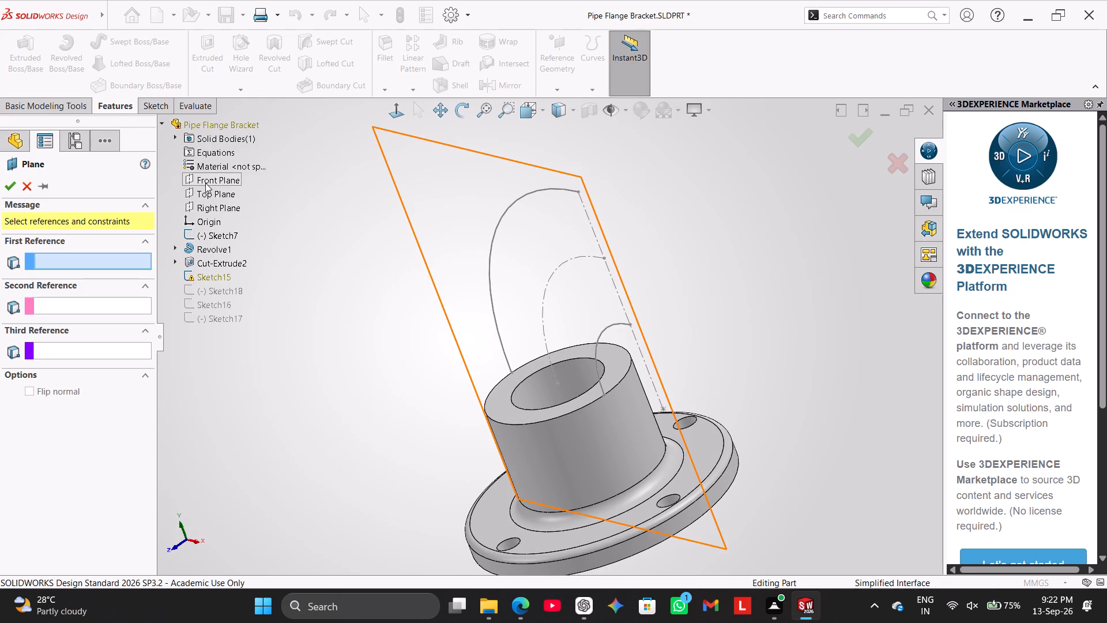
click(214, 201)
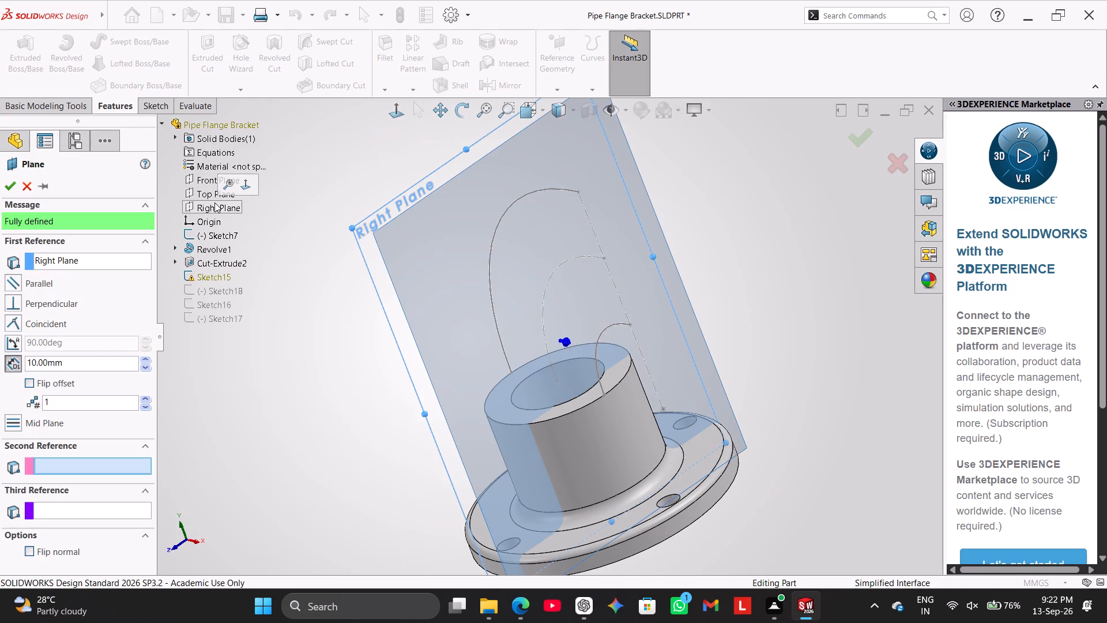
click(315, 163)
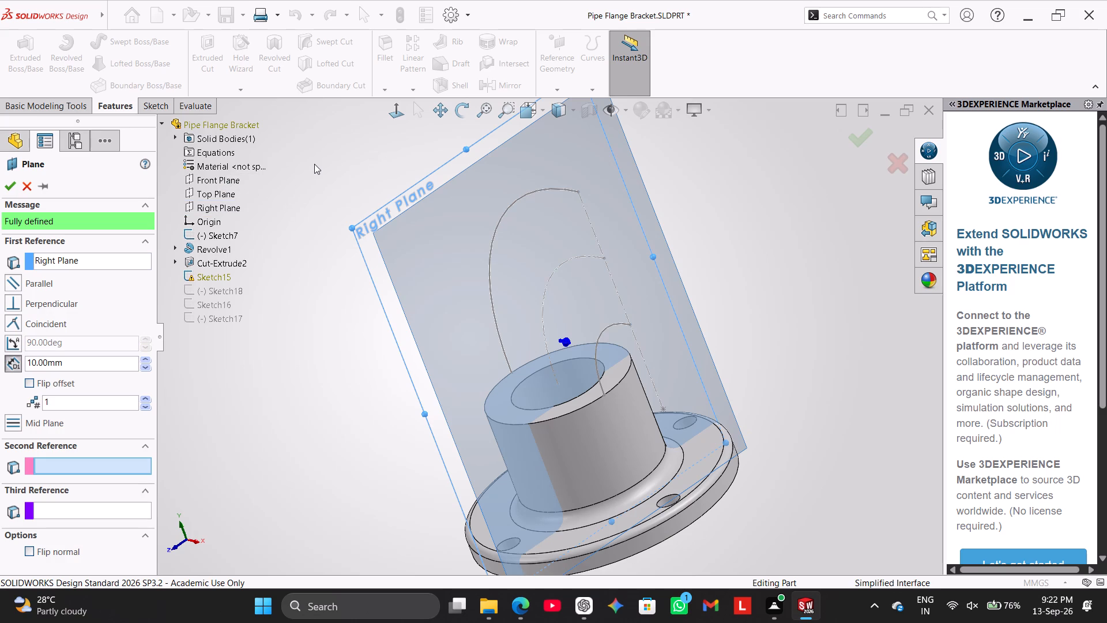
middle_drag(312, 175, 351, 179)
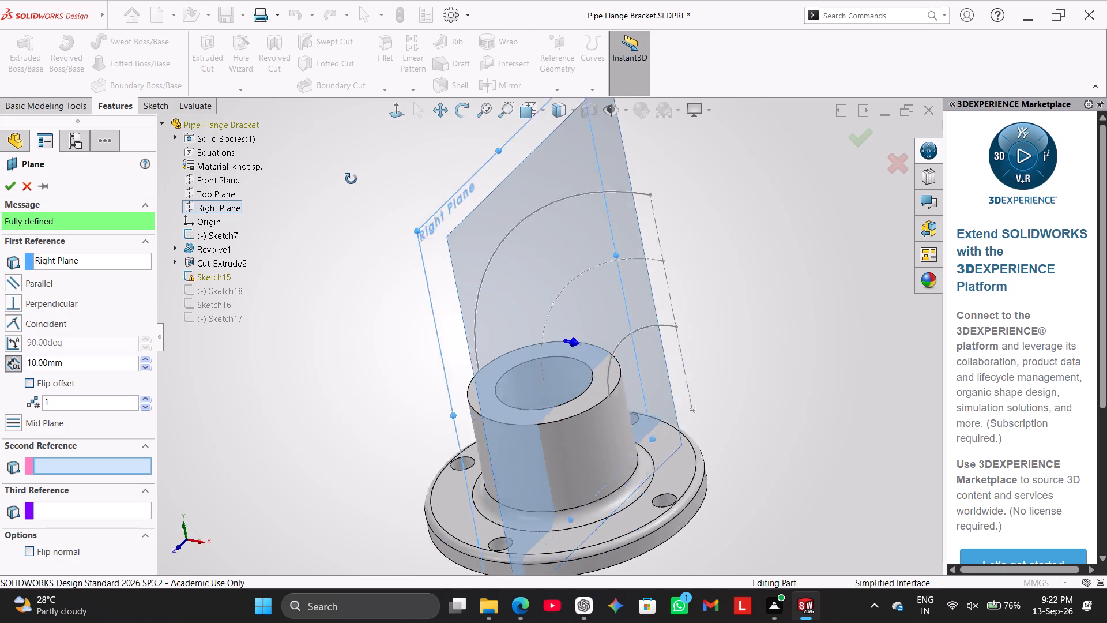
middle_drag(351, 179, 377, 153)
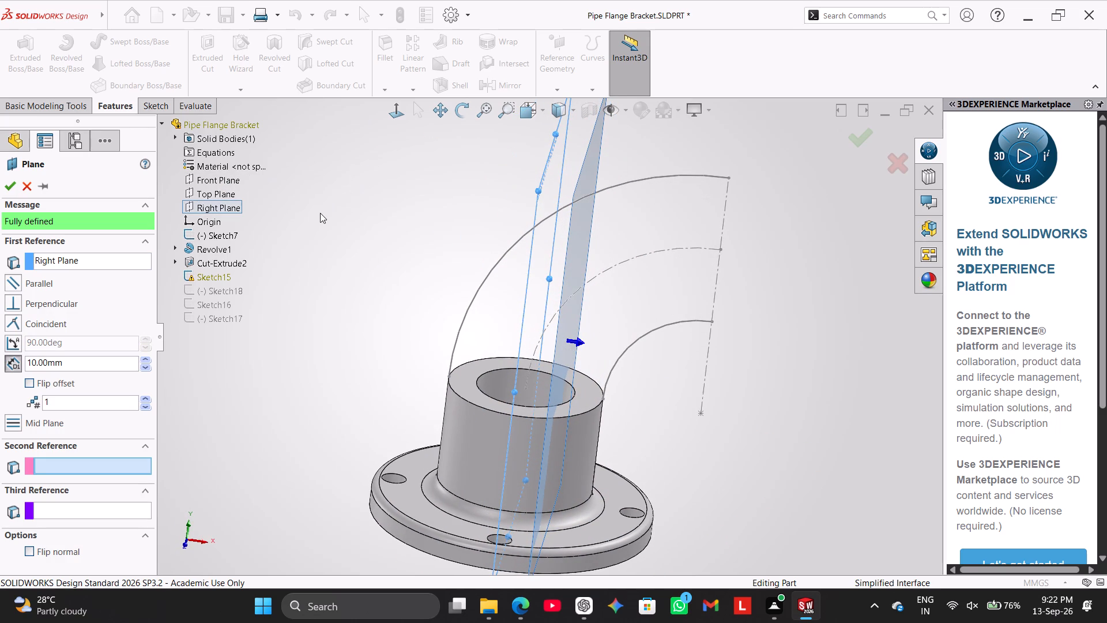
click(116, 364)
key(BackSpace)
key(BackSpace)
key(BackSpace)
key(BackSpace)
key(BackSpace)
key(BackSpace)
key(BackSpace)
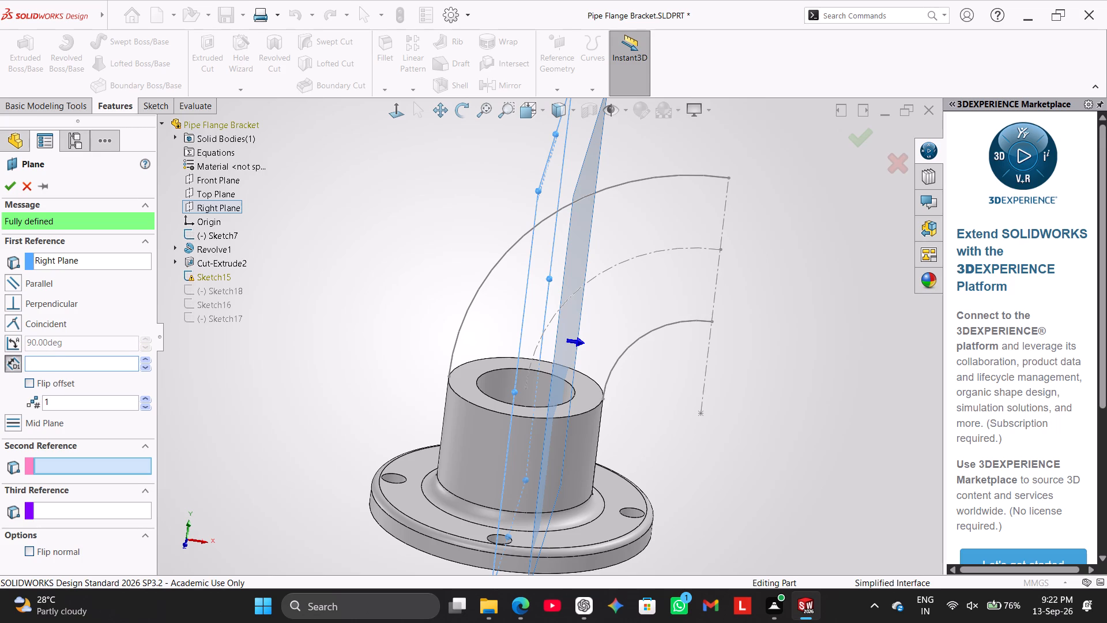
text(50)
key(Return)
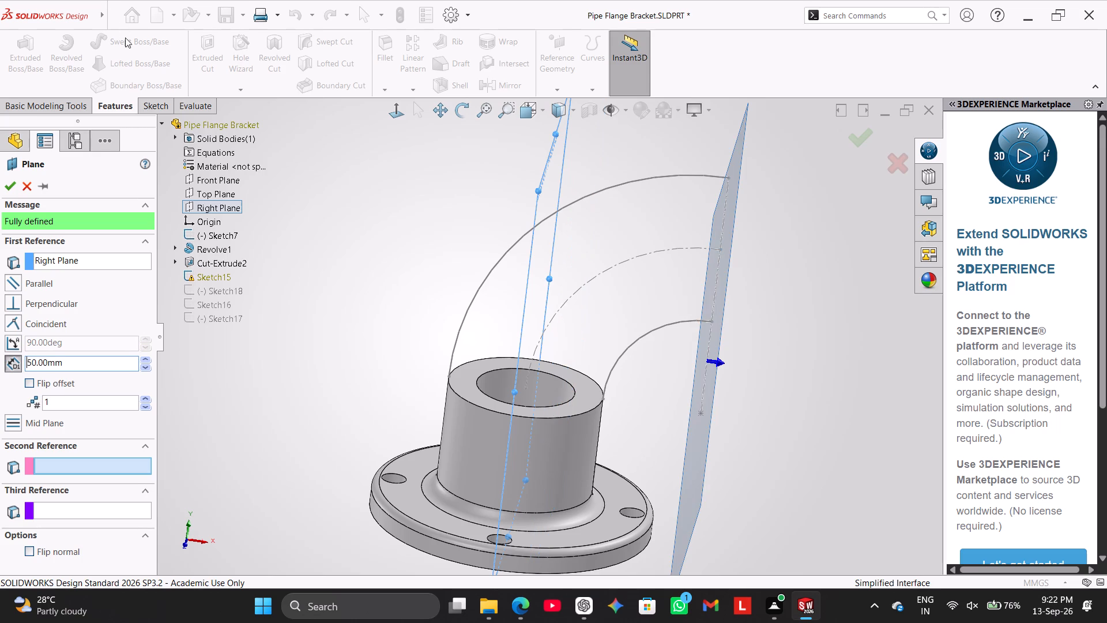
right_click(394, 272)
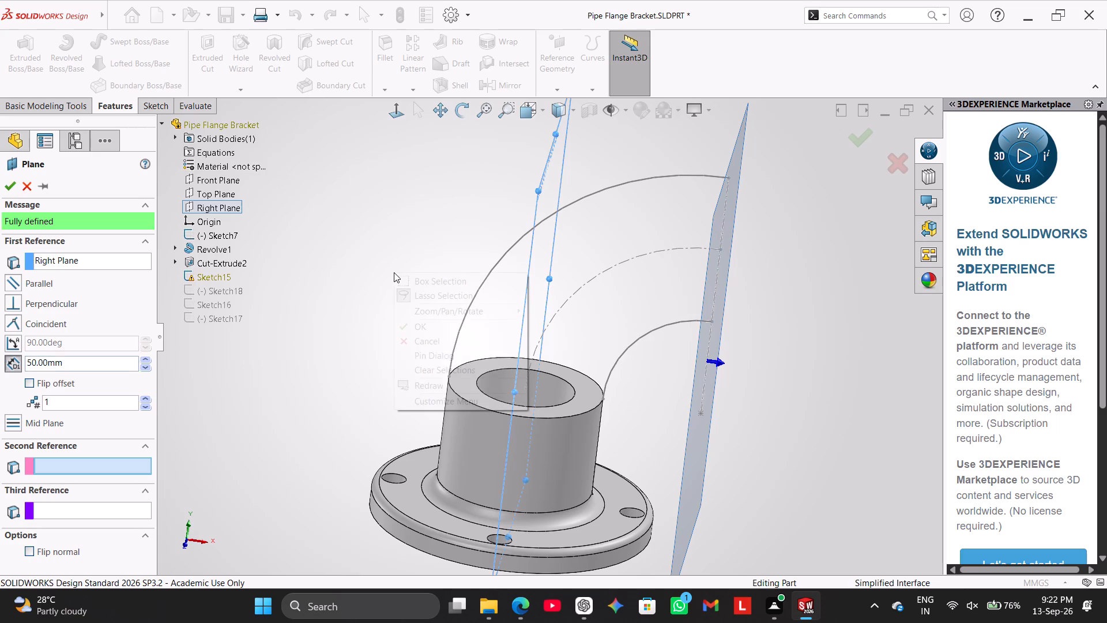
middle_drag(374, 222, 400, 183)
click(383, 241)
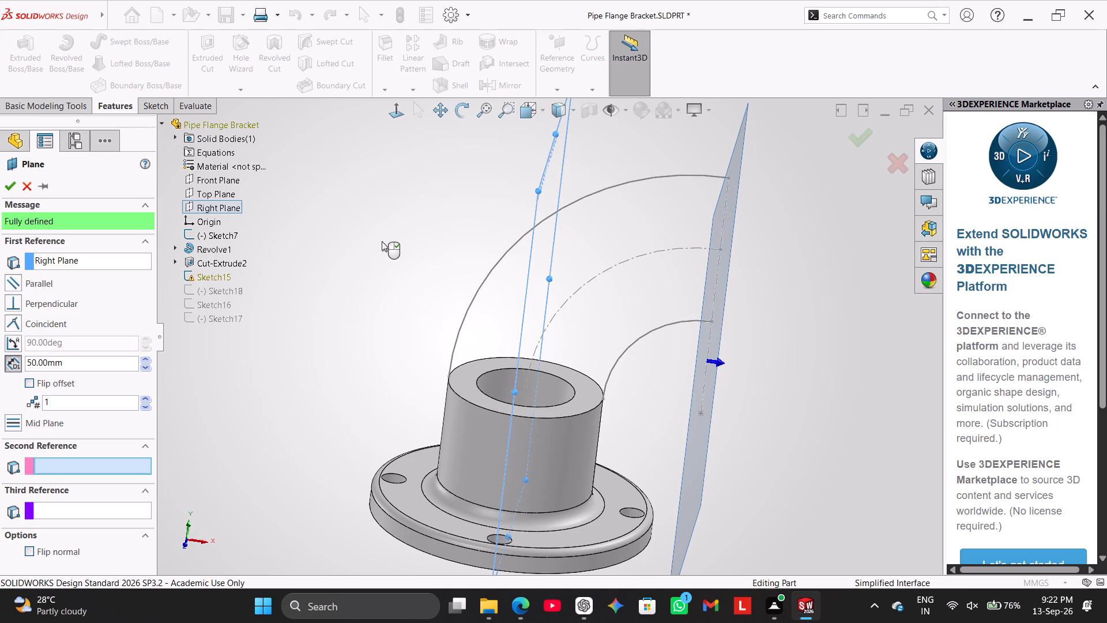
middle_drag(381, 239, 359, 200)
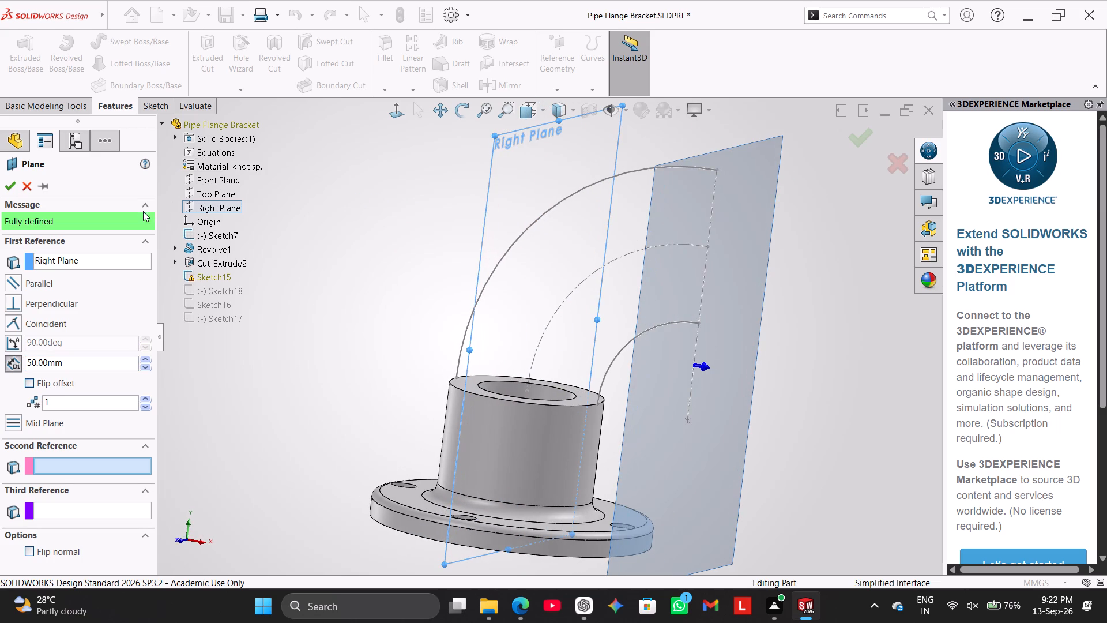
click(6, 185)
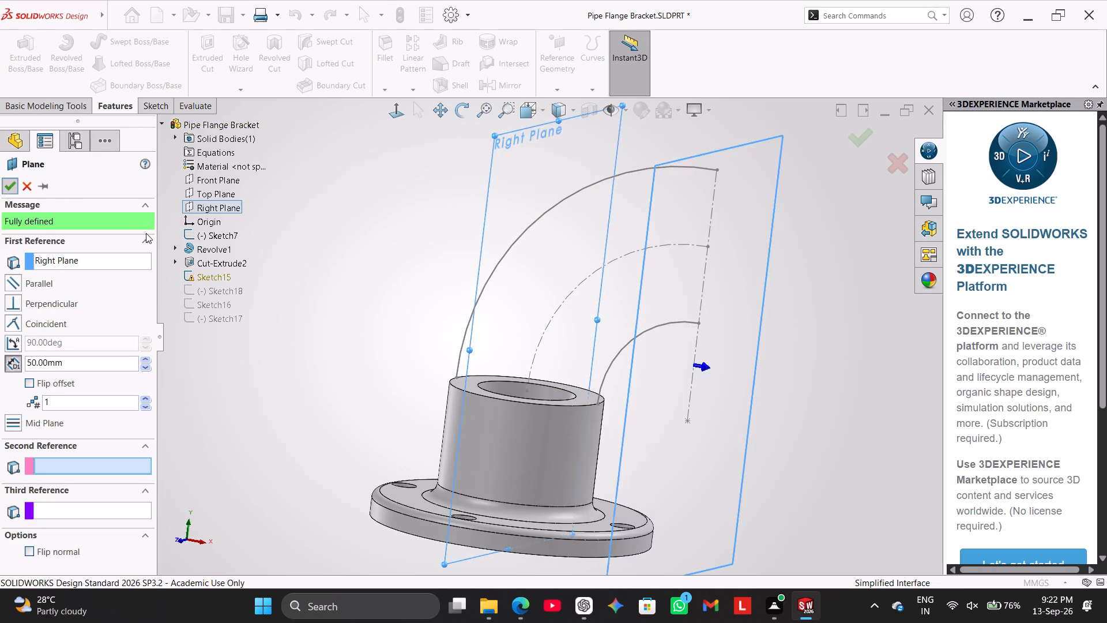
Start a new sketch on the plane offset from the Right Plane.
middle_drag(255, 250, 325, 201)
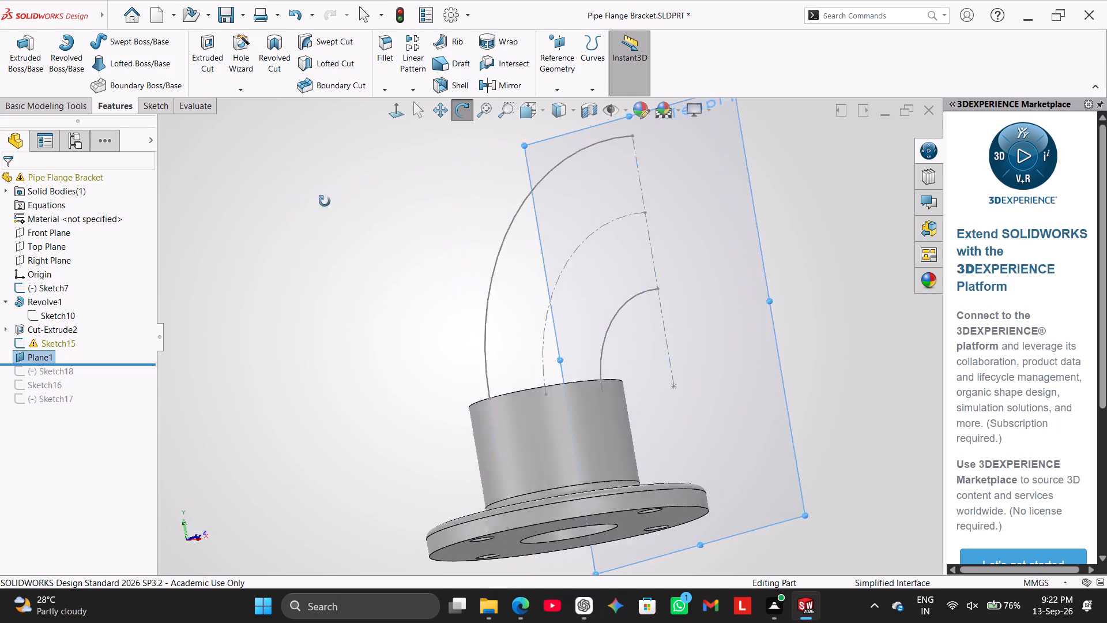
middle_drag(325, 201, 288, 213)
middle_drag(419, 204, 351, 230)
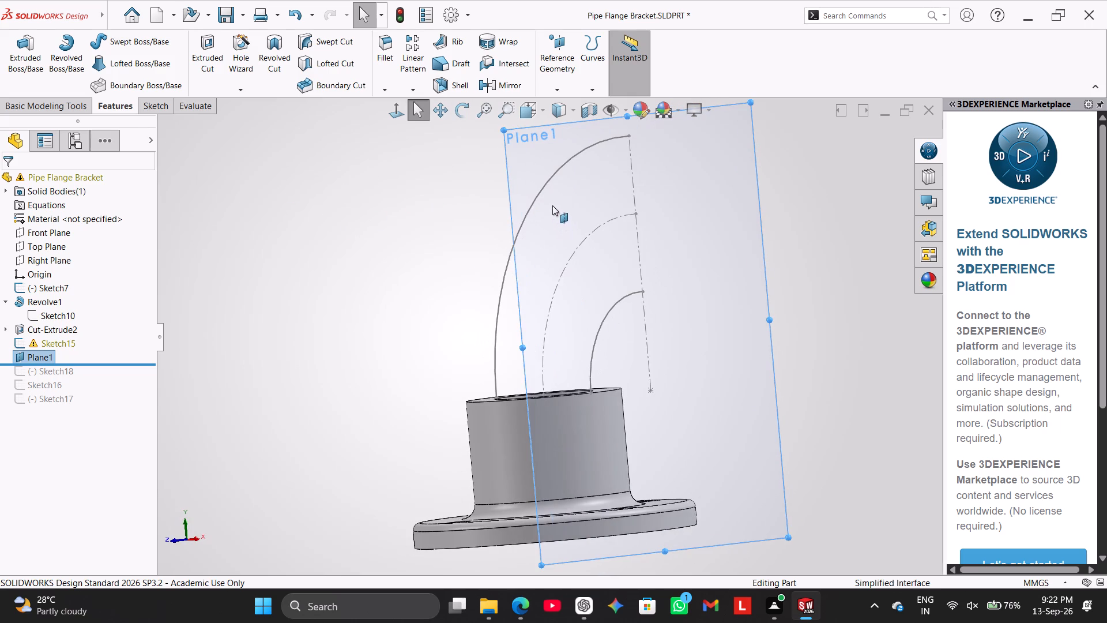
click(552, 205)
click(601, 171)
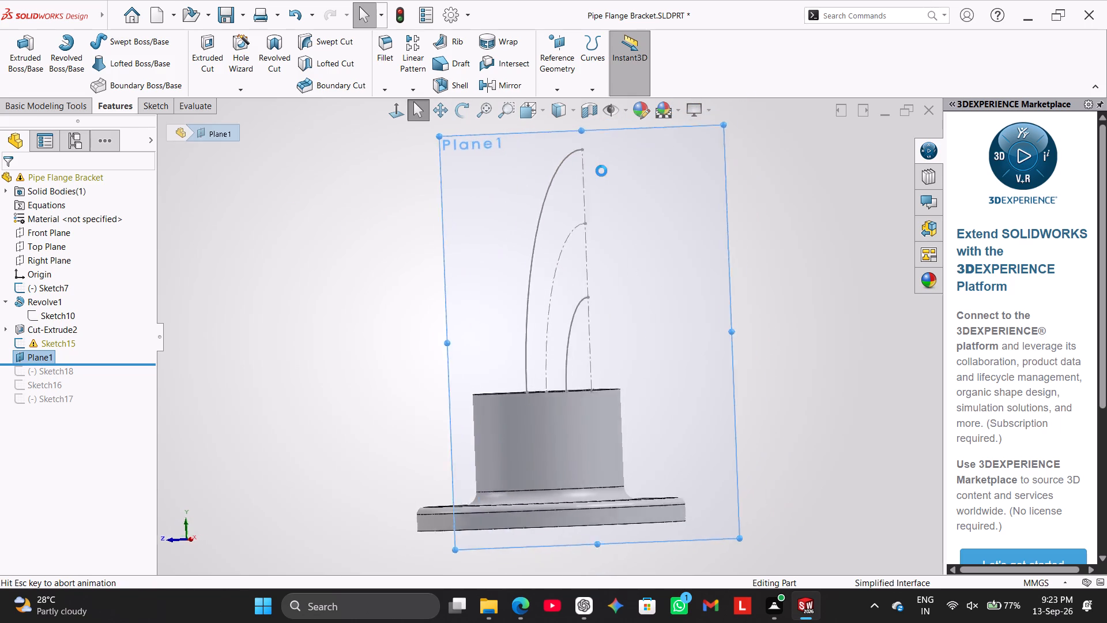
click(780, 205)
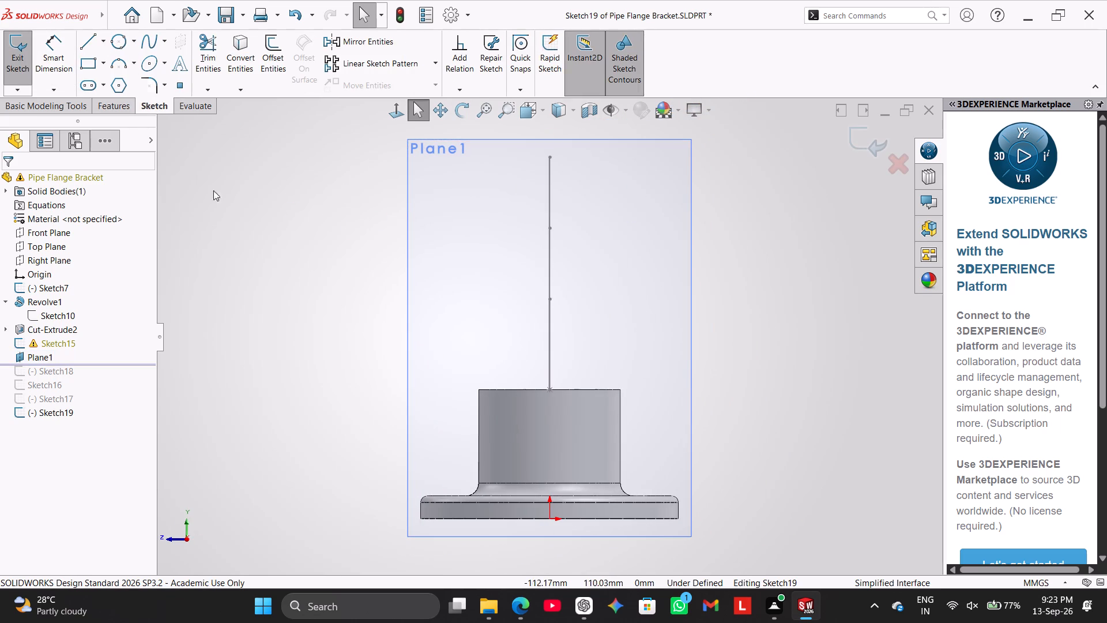
Sketch a circle centred on the upper endpoint of the construction arc, extending beyond the outer and inner arc endpoints.
middle_click(233, 207)
right_drag(233, 205, 233, 149)
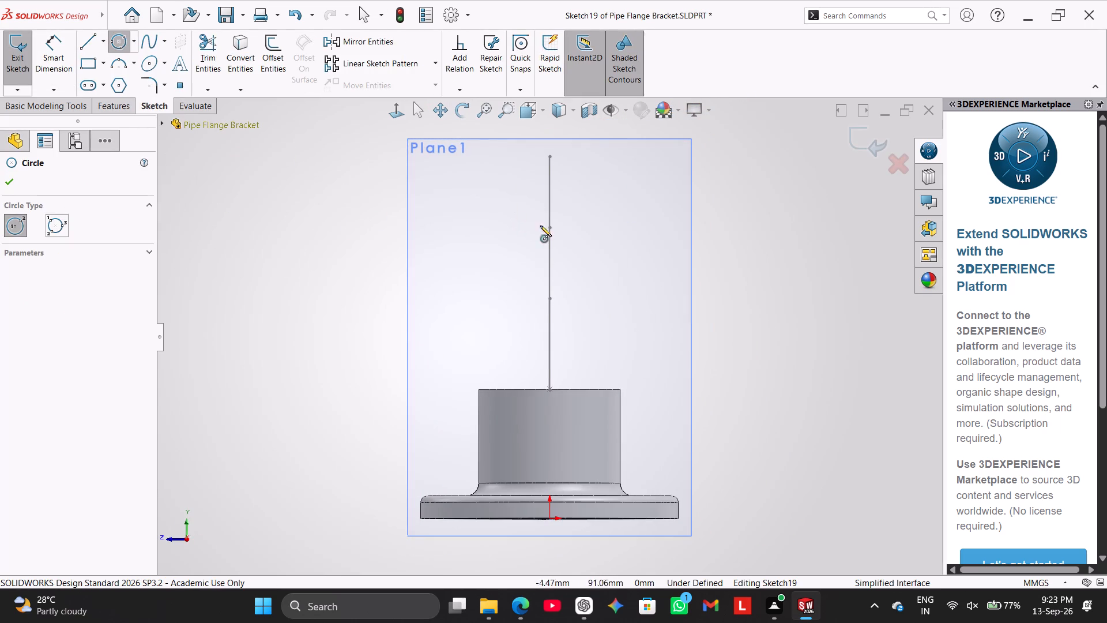
scroll(368, 232, down, 1)
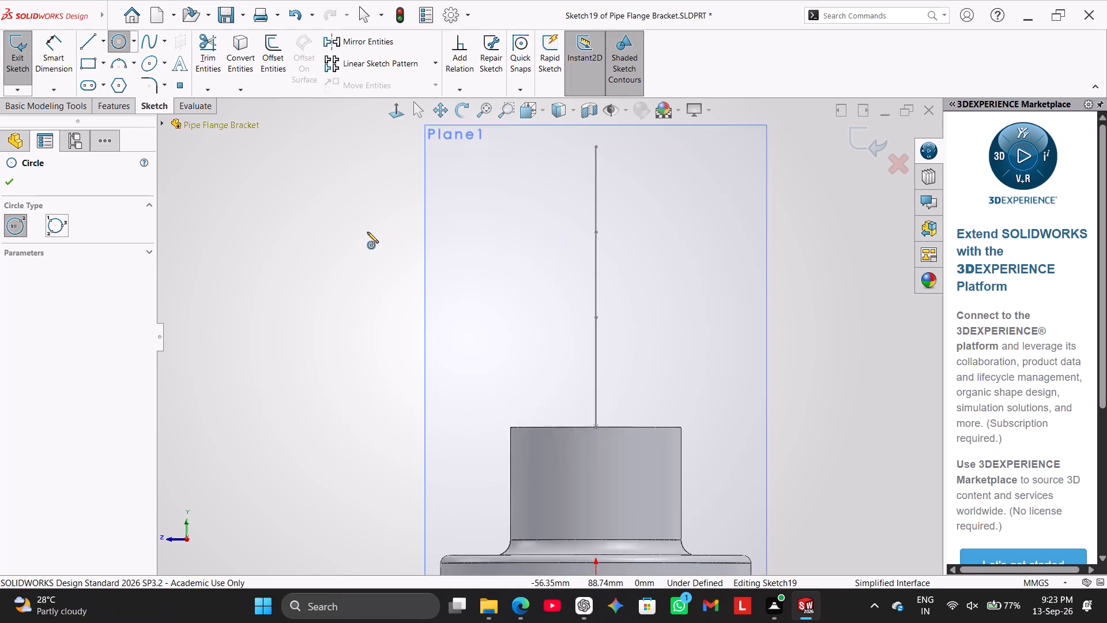
scroll(367, 232, down, 1)
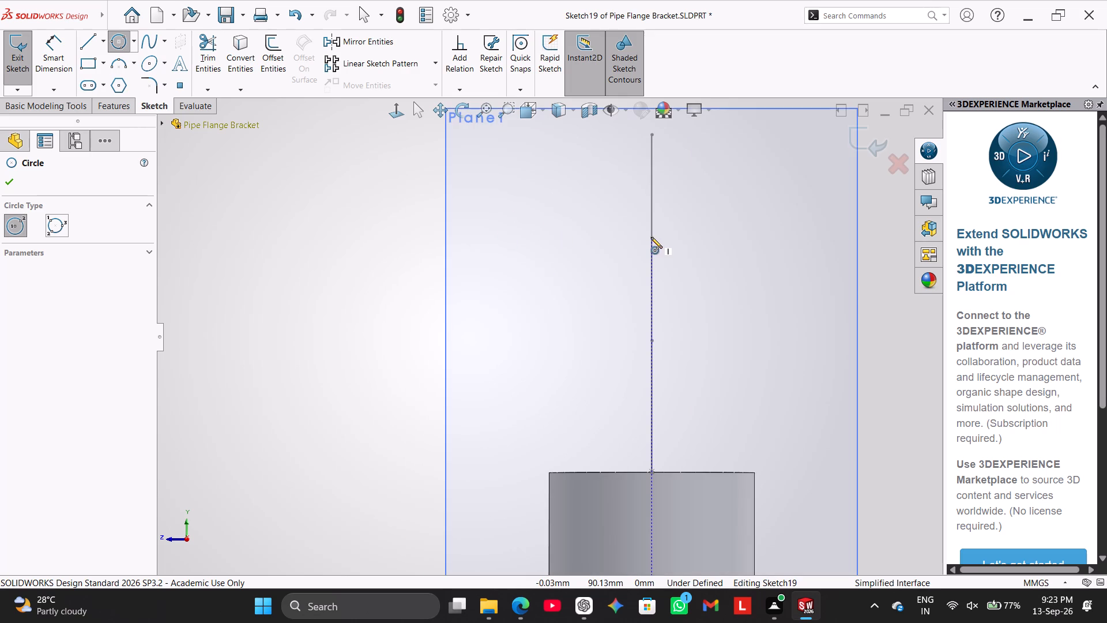
scroll(651, 237, up, 2)
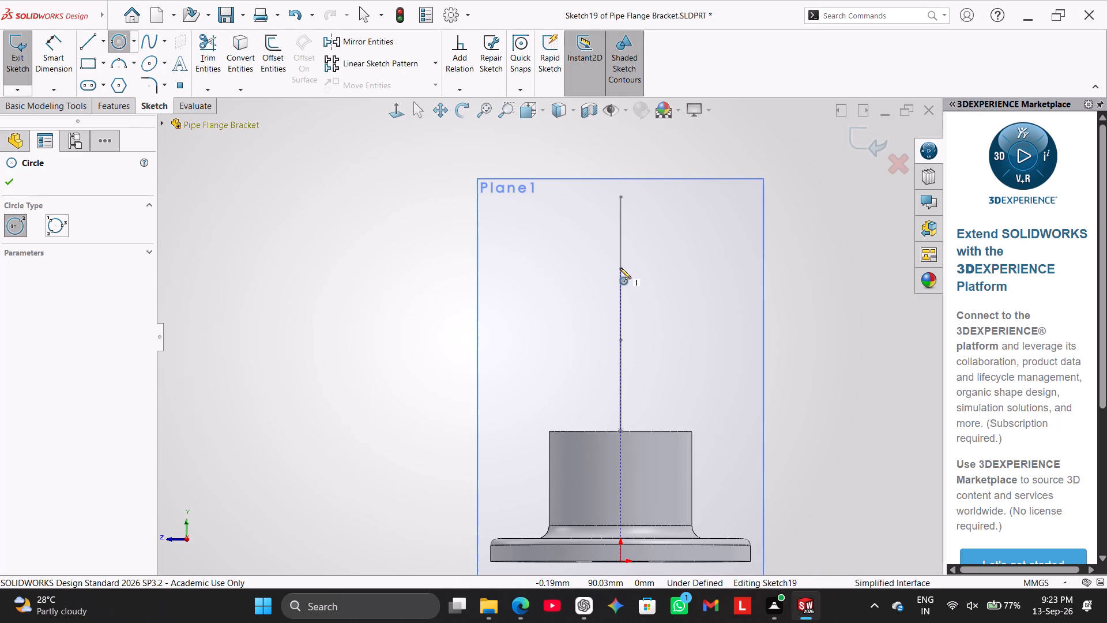
click(620, 268)
click(699, 313)
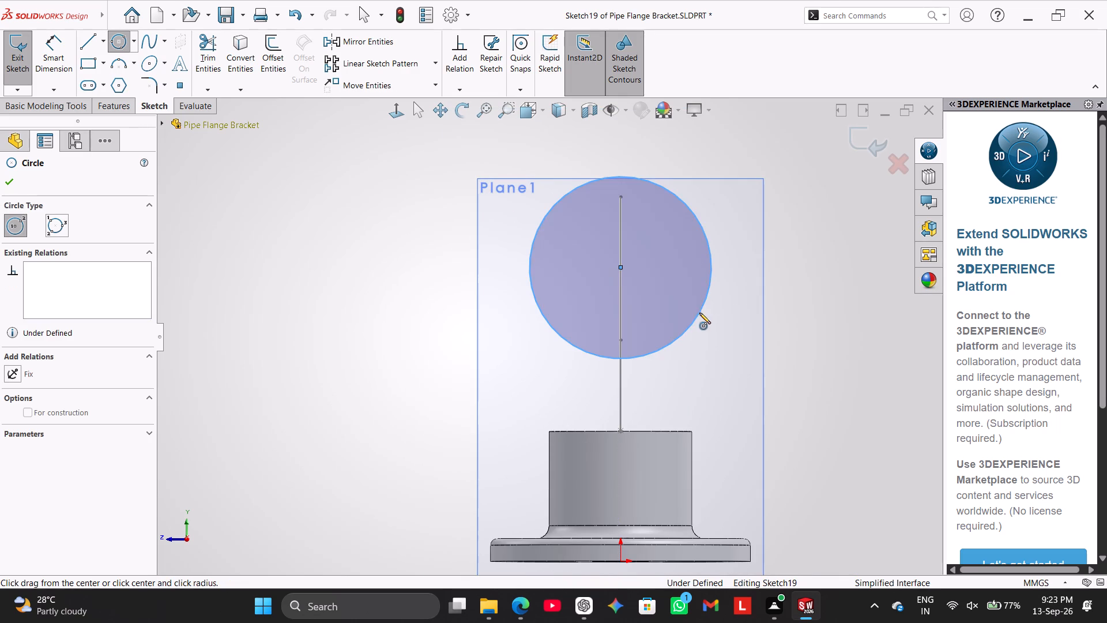
Sketch a second, smaller circle about 43 mm in diameter, concentric with the first circle.
right_click(690, 159)
click(724, 173)
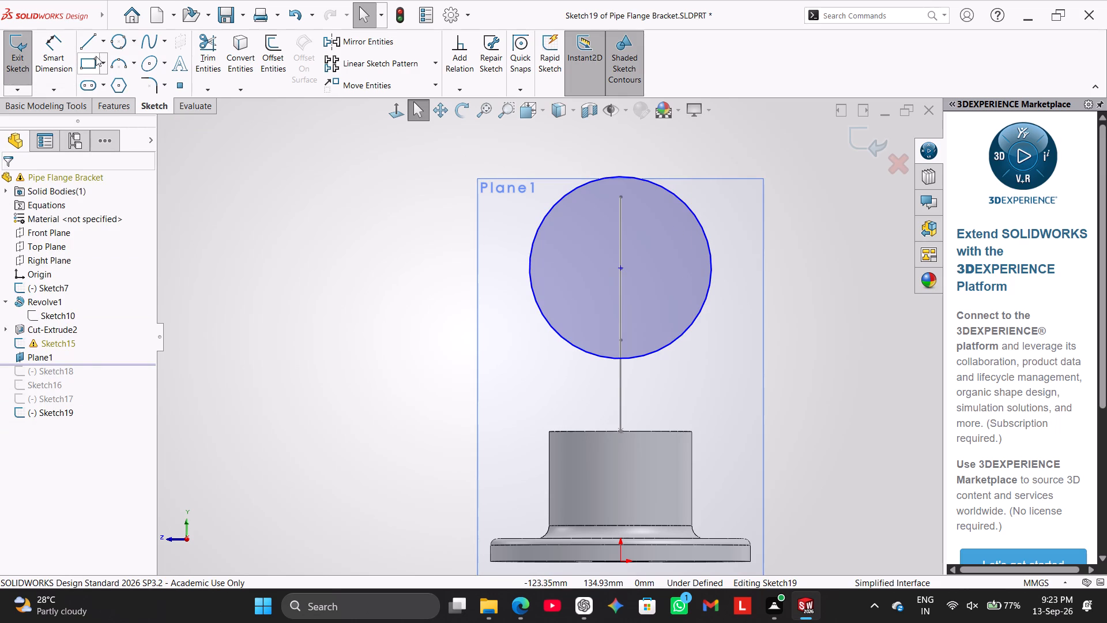
right_drag(302, 227, 296, 134)
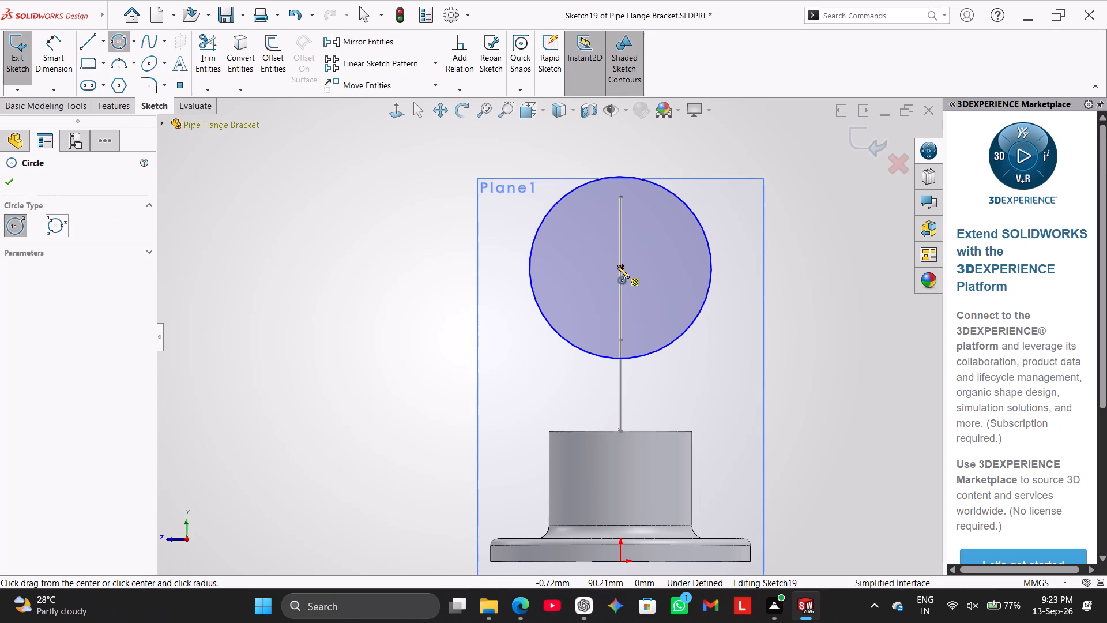
click(618, 267)
click(665, 321)
right_click(417, 293)
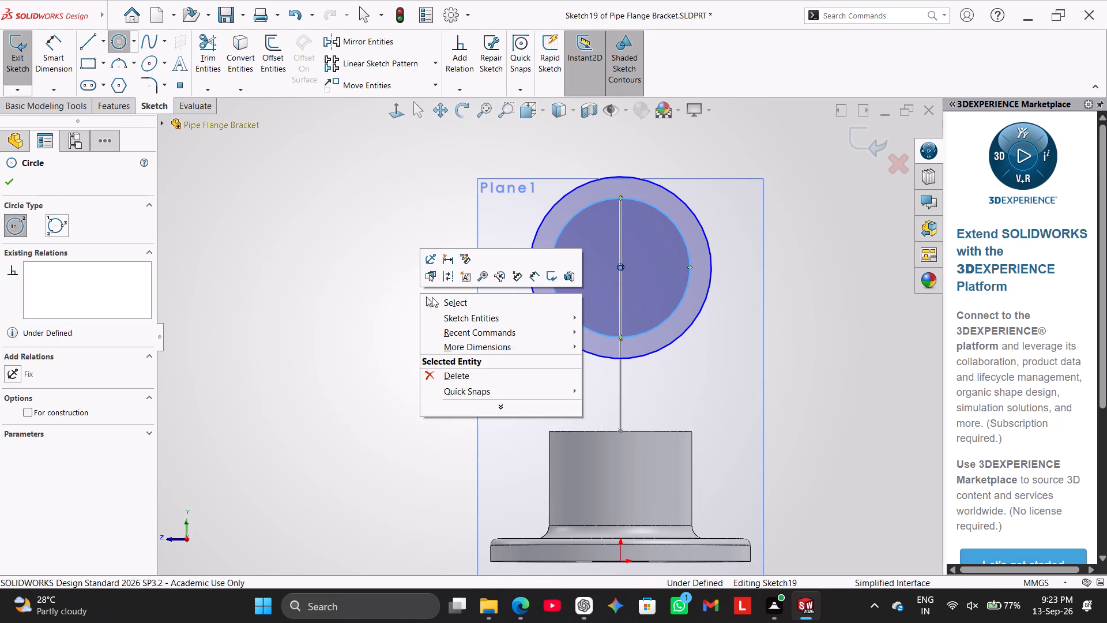
click(439, 301)
Dimension the inner circle to a 28 mm diameter and the outer circle to 44 mm.
click(54, 46)
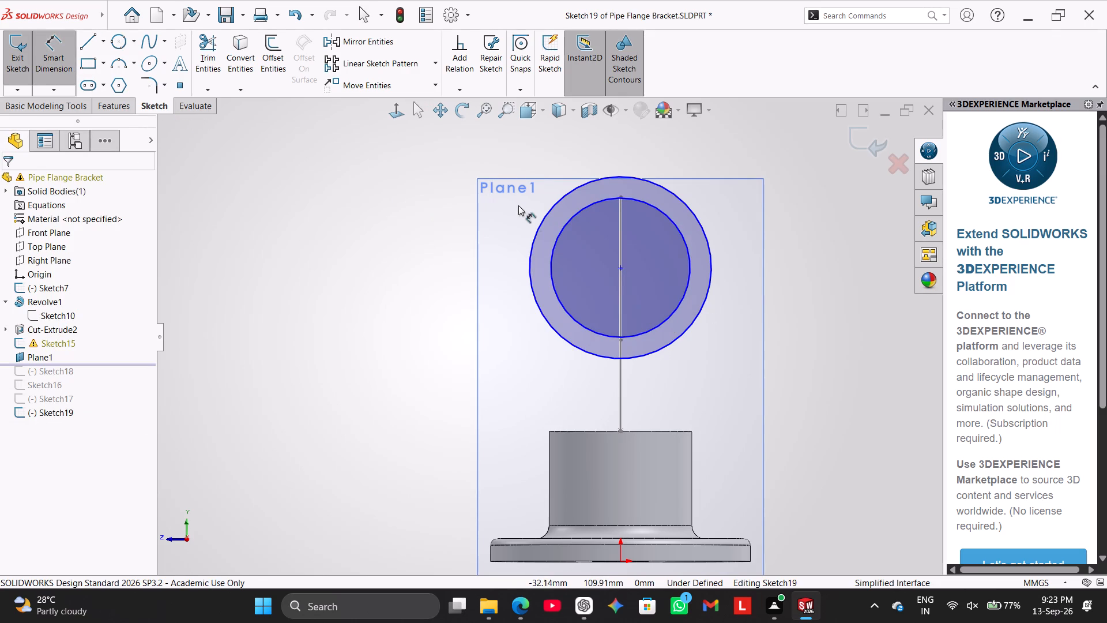
click(559, 236)
click(413, 180)
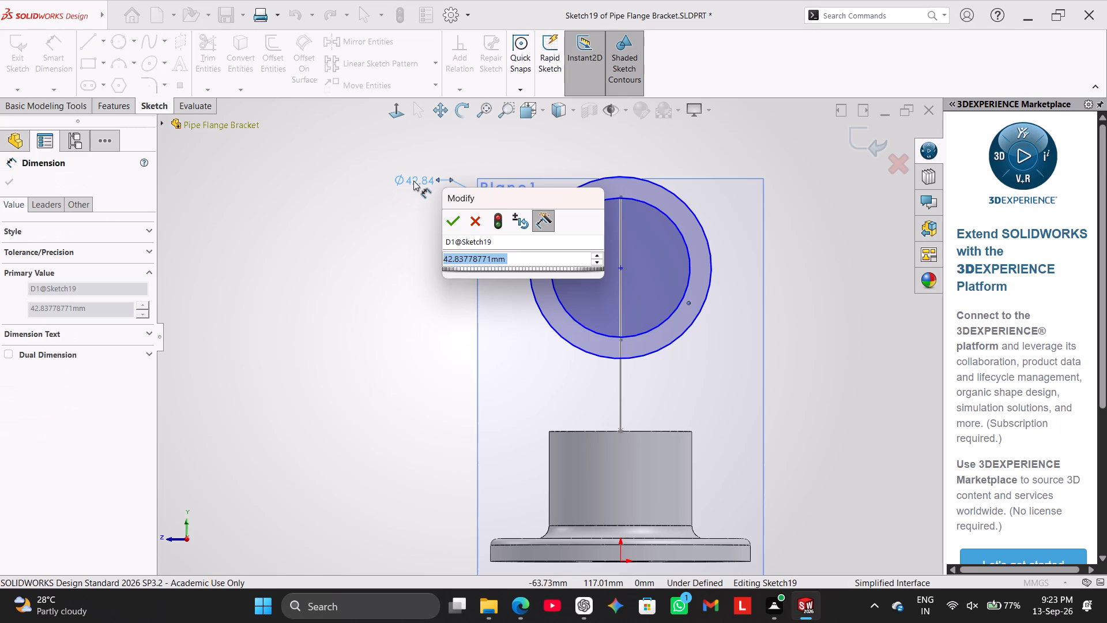
text(28)
key(Return)
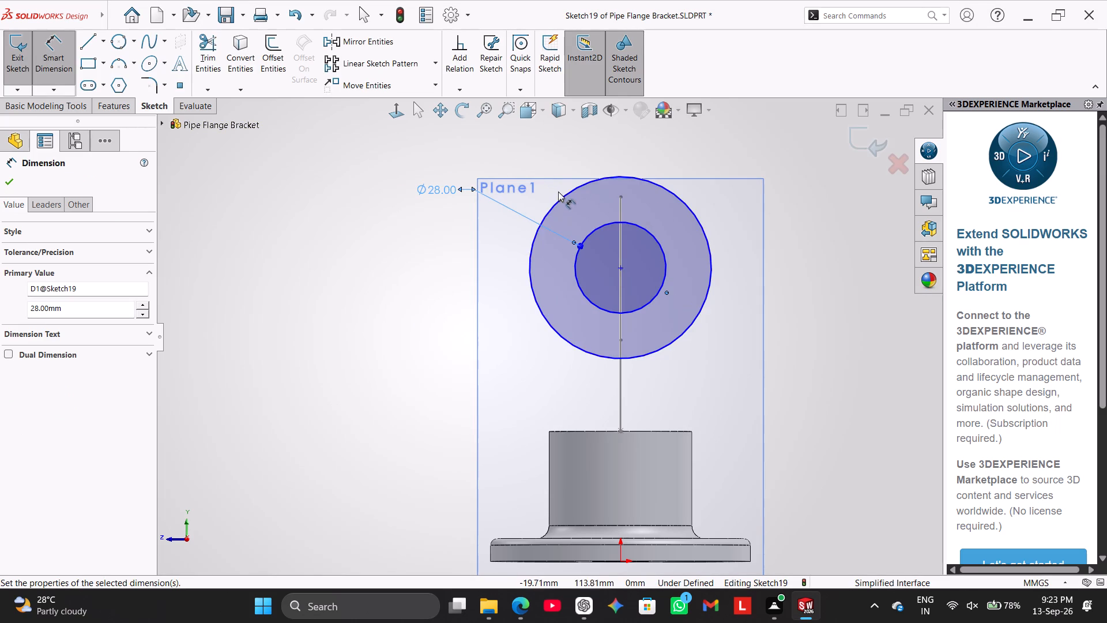
click(564, 194)
click(469, 153)
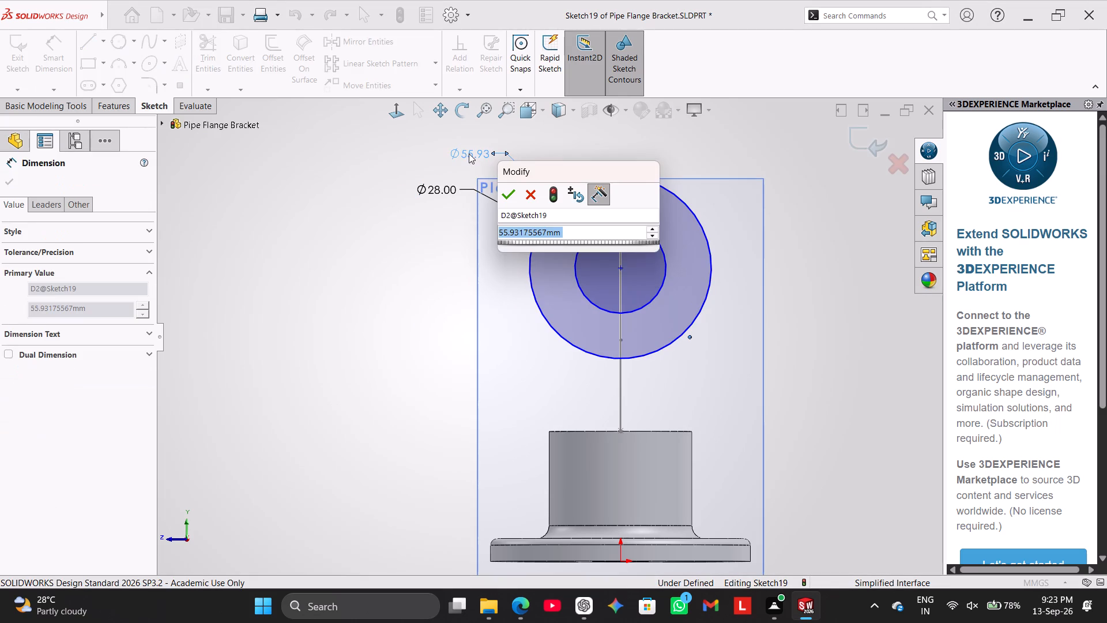
text(44)
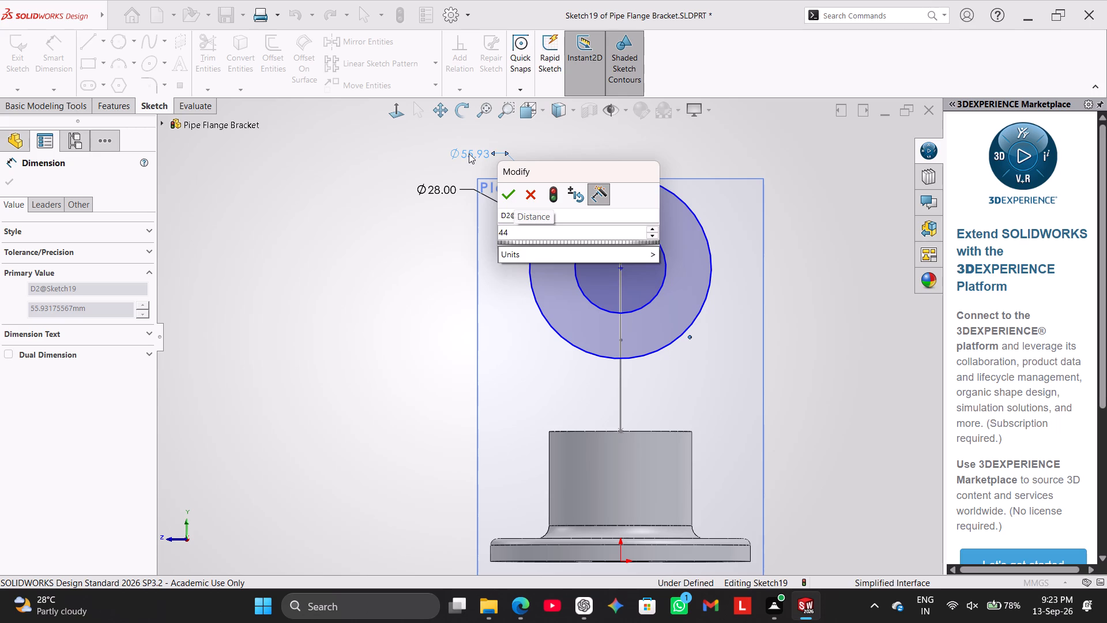
key(Return)
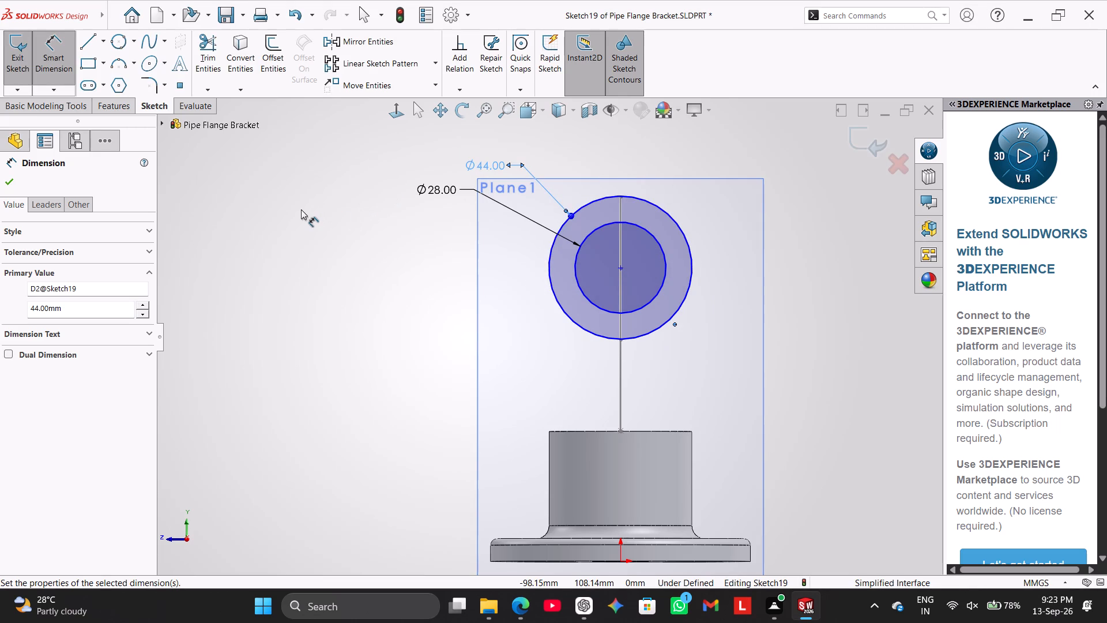
right_click(256, 250)
click(315, 282)
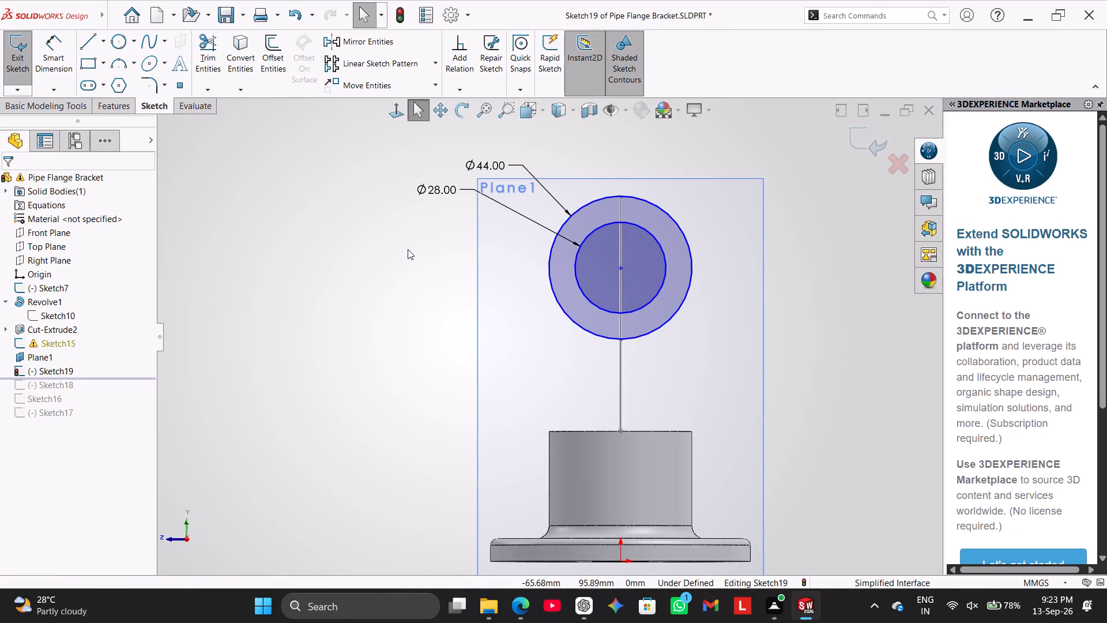
Add a Vertical relation between the circles' common centre and the origin.
ctrl+click(619, 265)
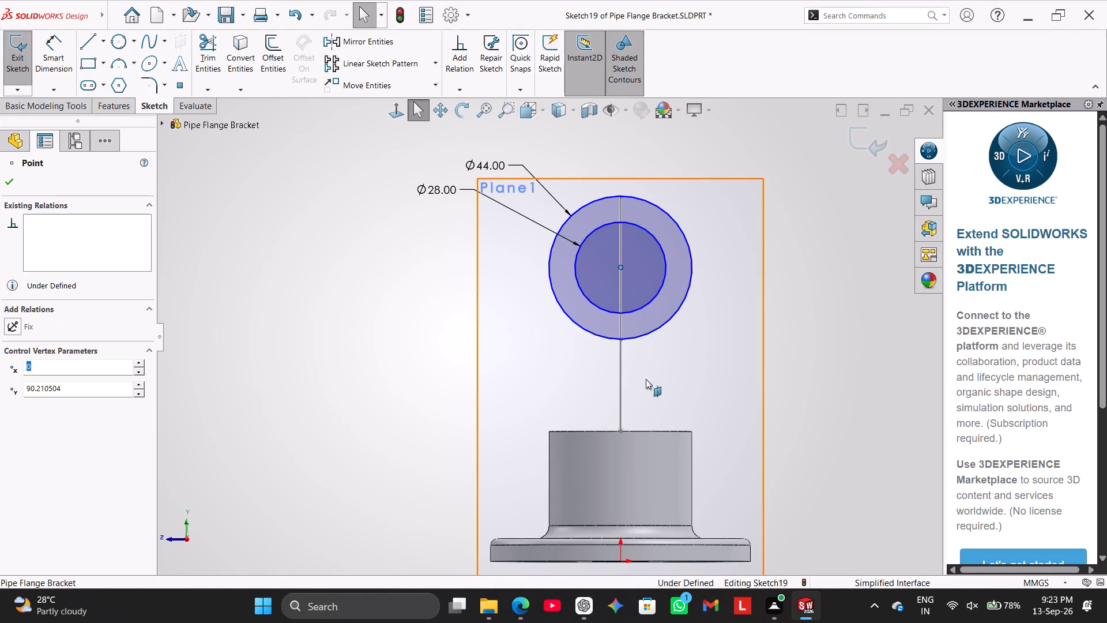
ctrl+click(621, 558)
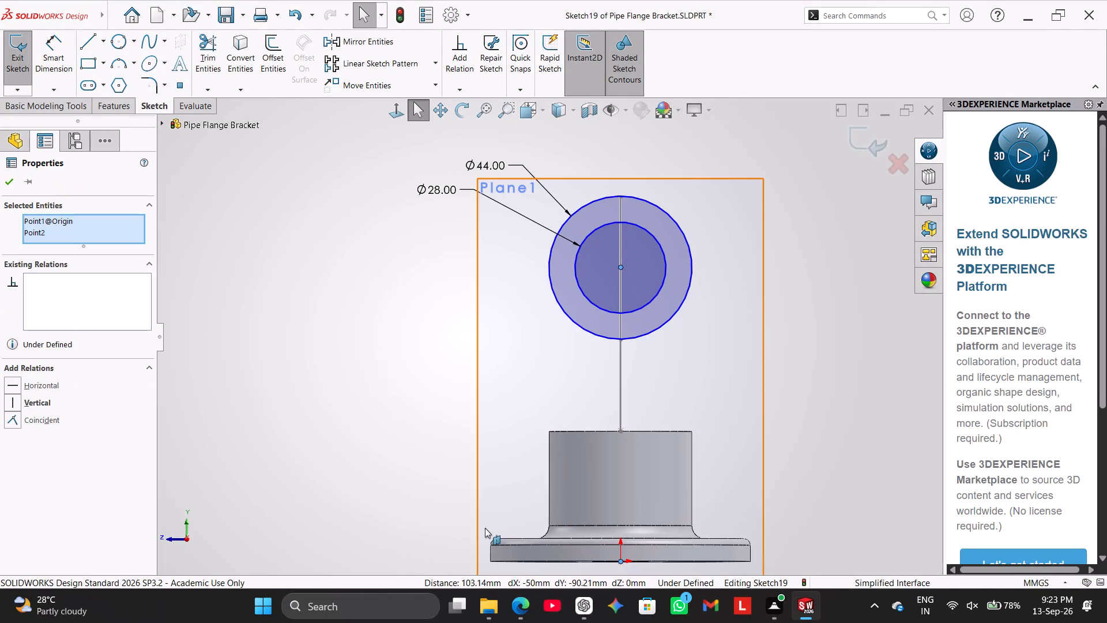
click(36, 397)
click(867, 341)
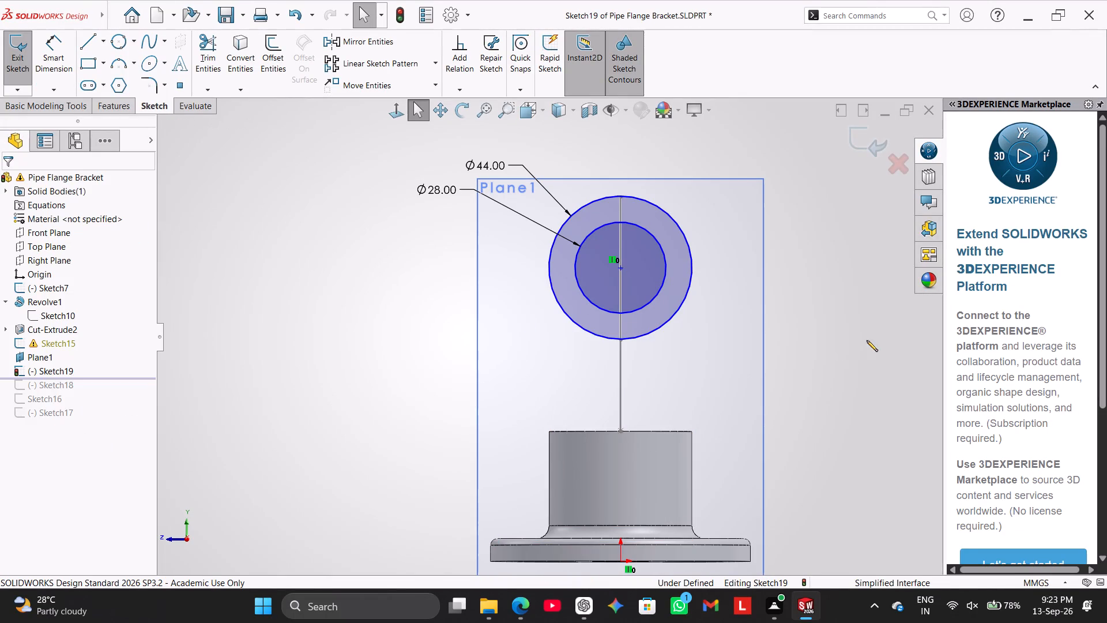
Dimension the vertical distance from the origin to the circles' centre as 90 mm.
click(67, 57)
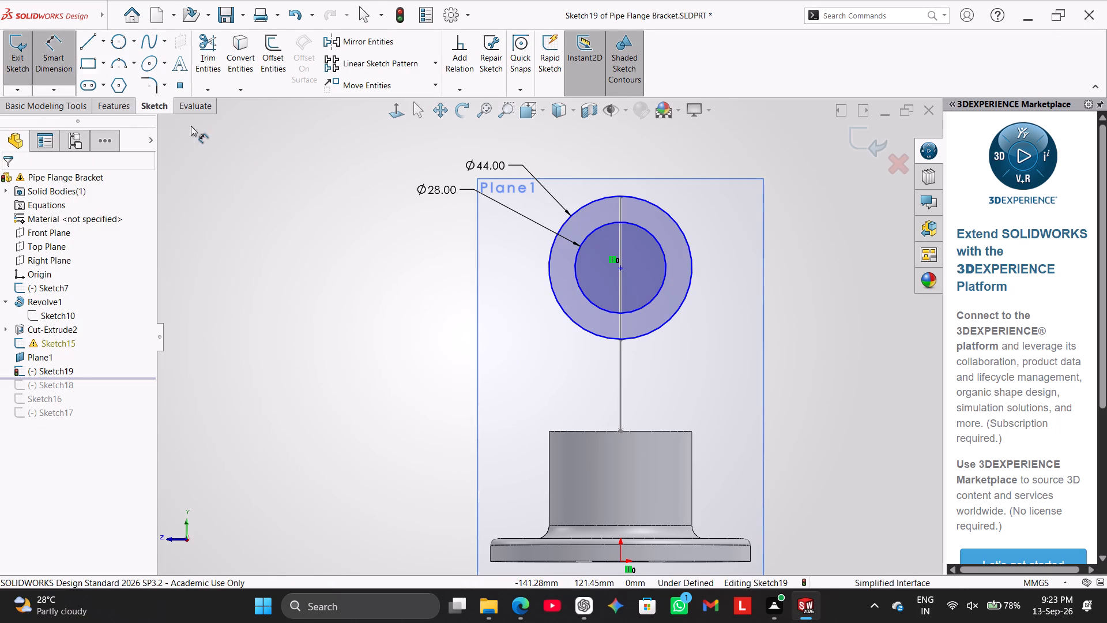
click(620, 268)
click(622, 562)
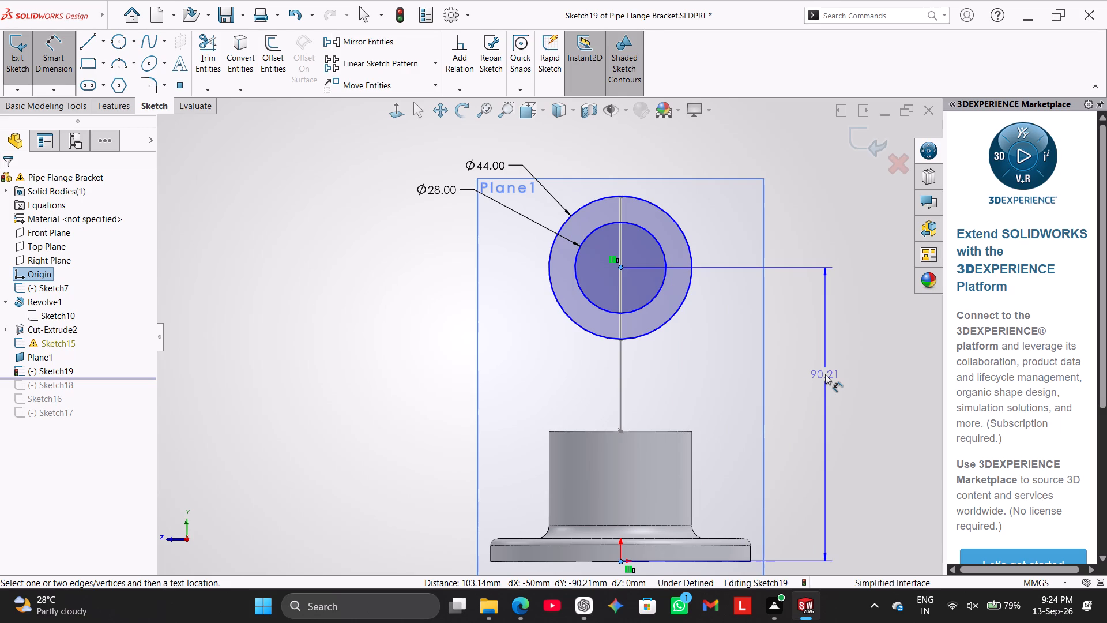
text(90)
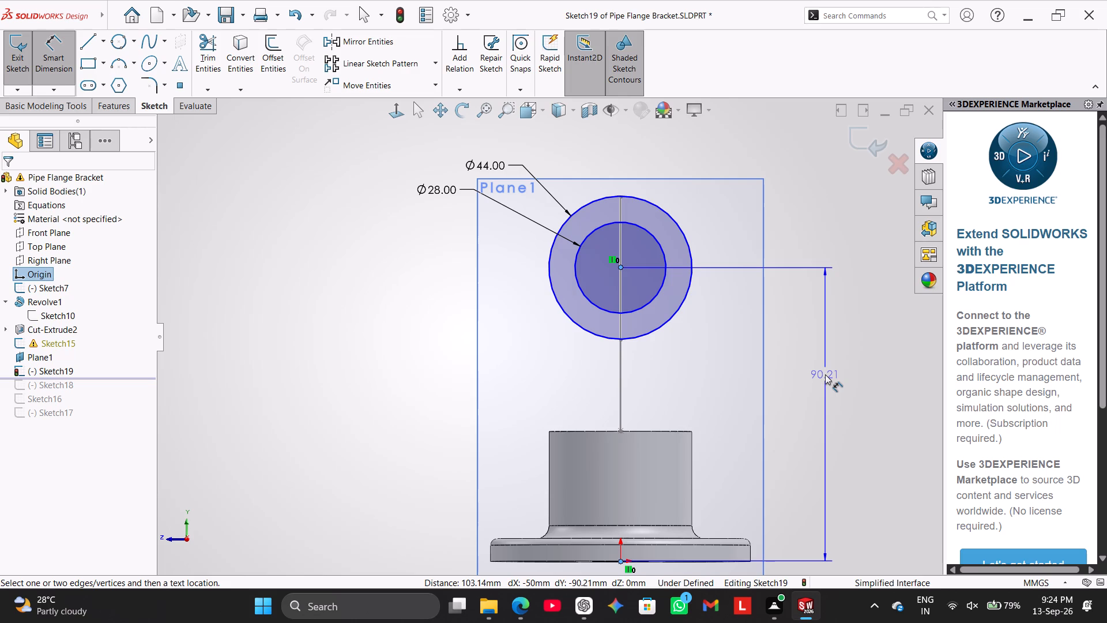
double_click(825, 374)
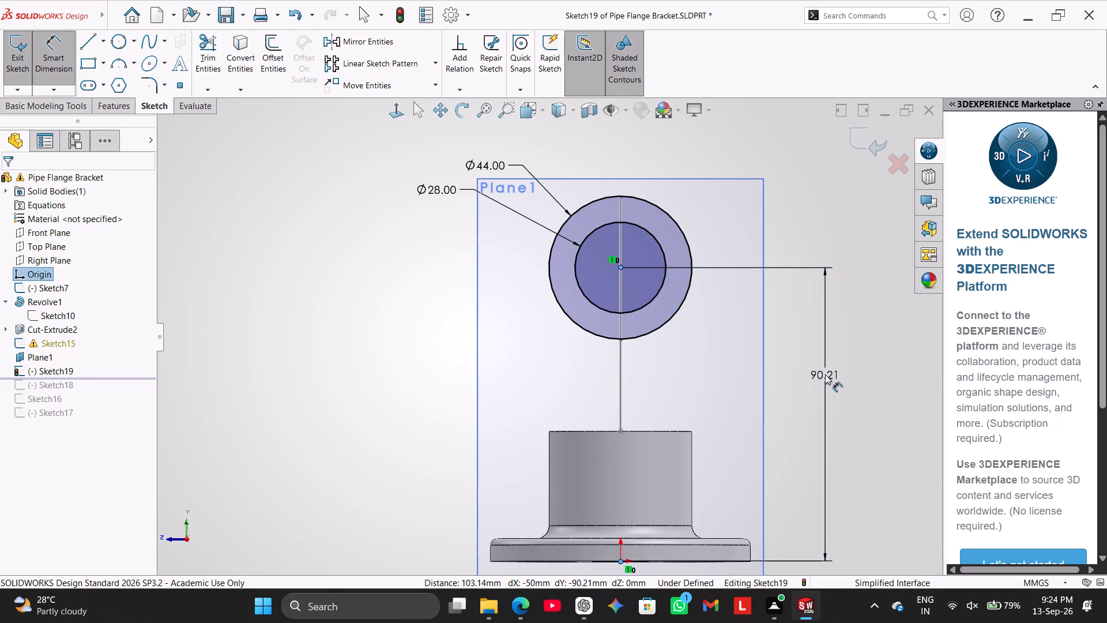
text(90)
key(Return)
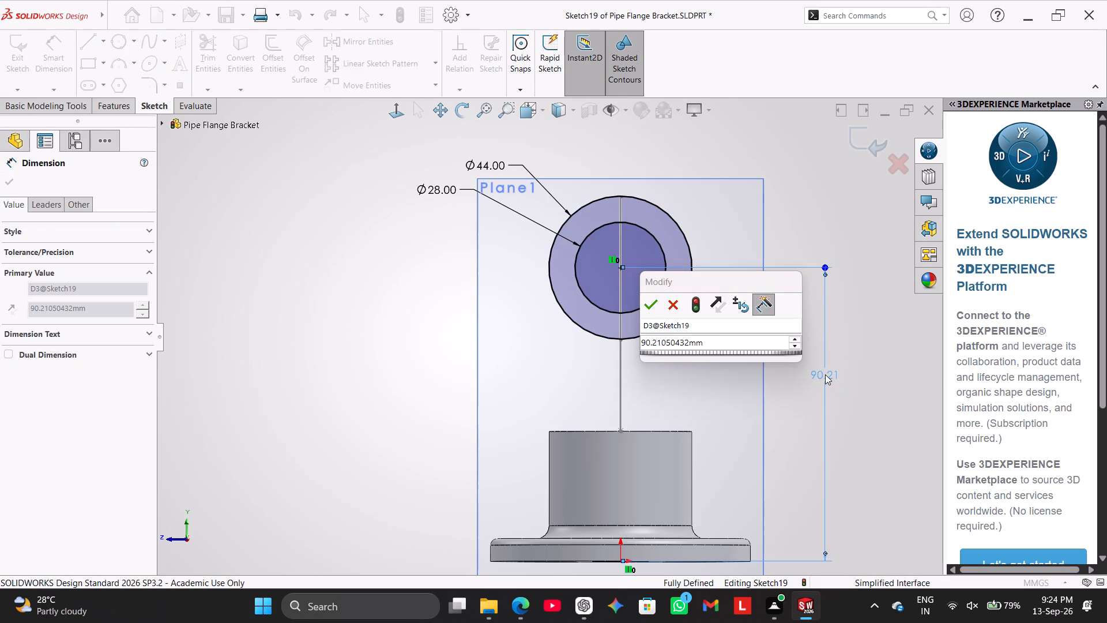
double_click(709, 338)
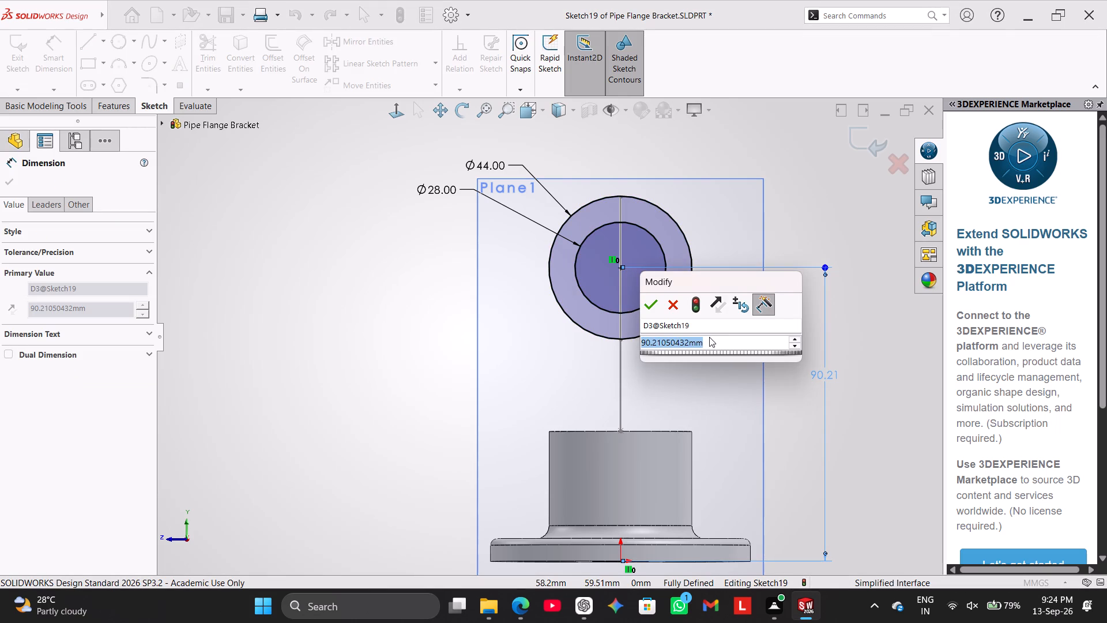
text(90)
key(Return)
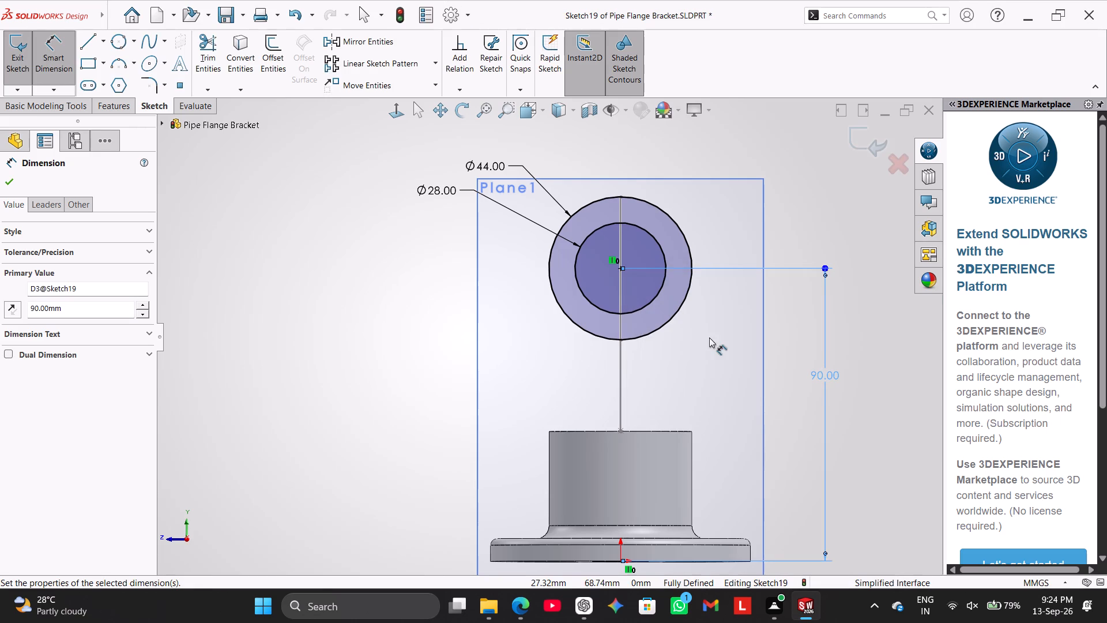
click(375, 366)
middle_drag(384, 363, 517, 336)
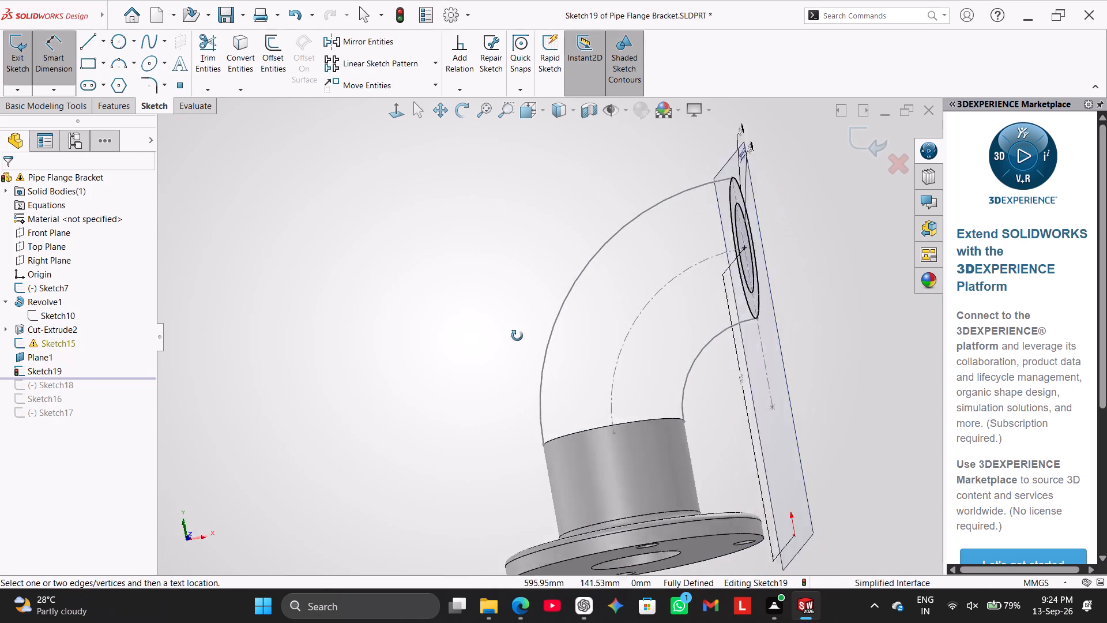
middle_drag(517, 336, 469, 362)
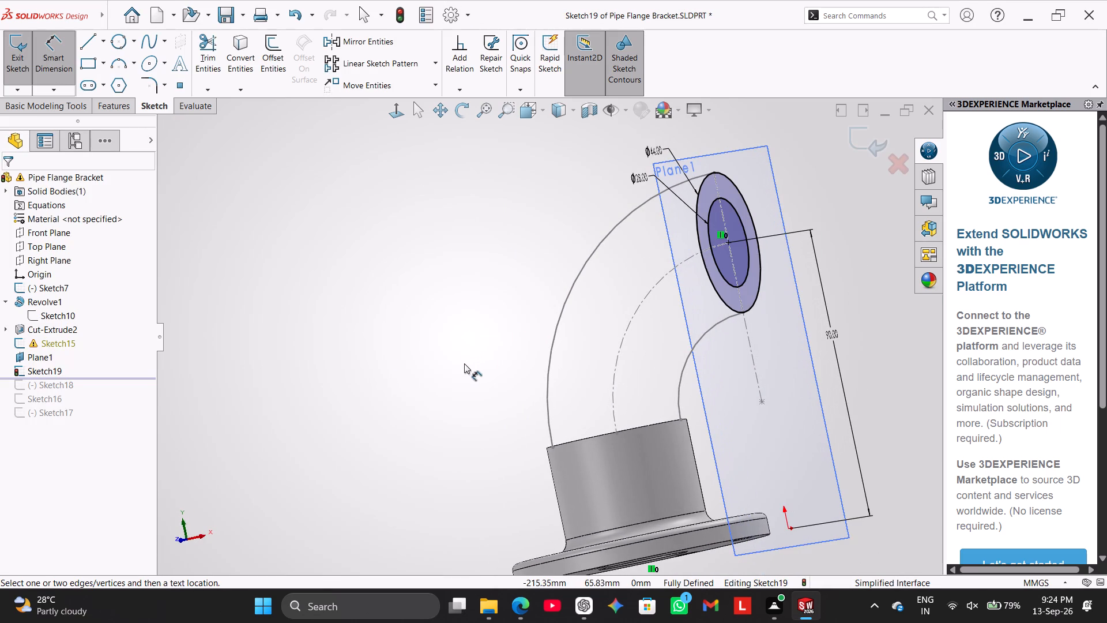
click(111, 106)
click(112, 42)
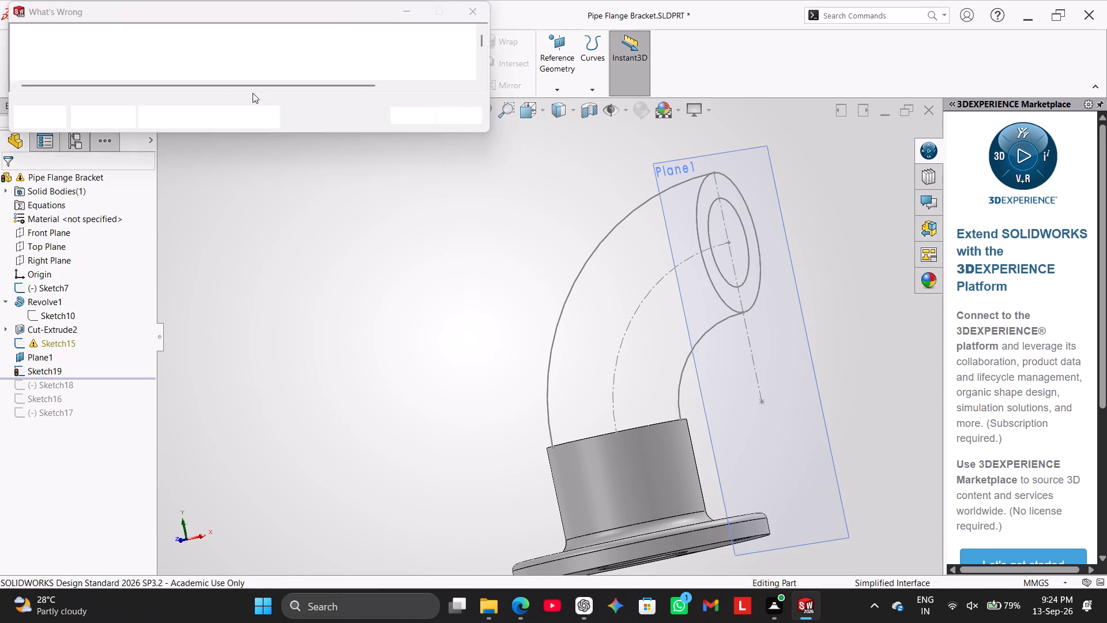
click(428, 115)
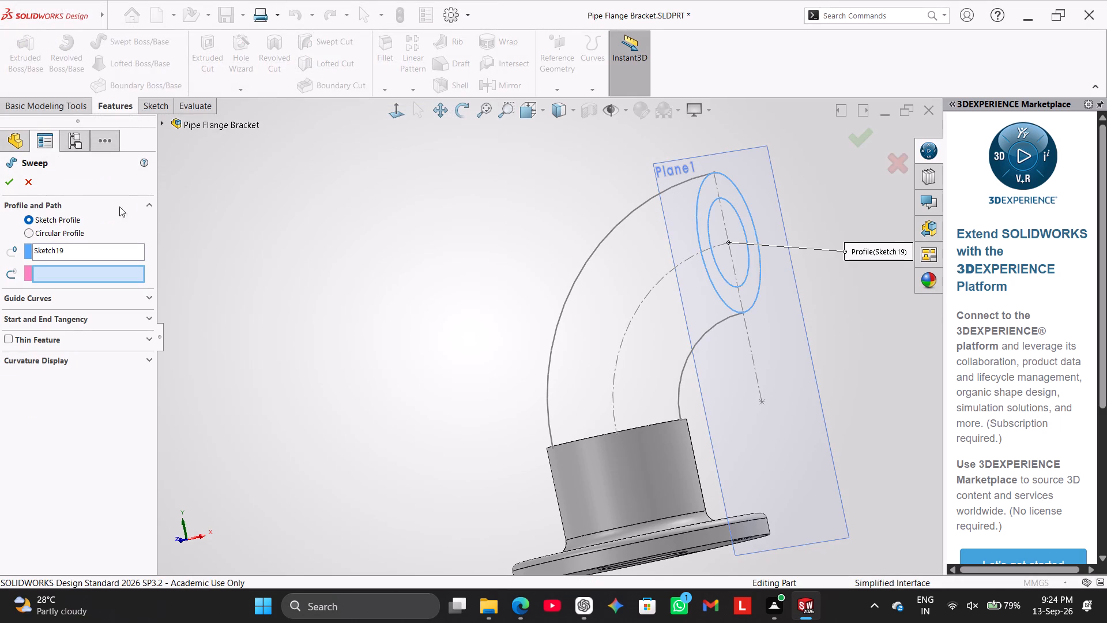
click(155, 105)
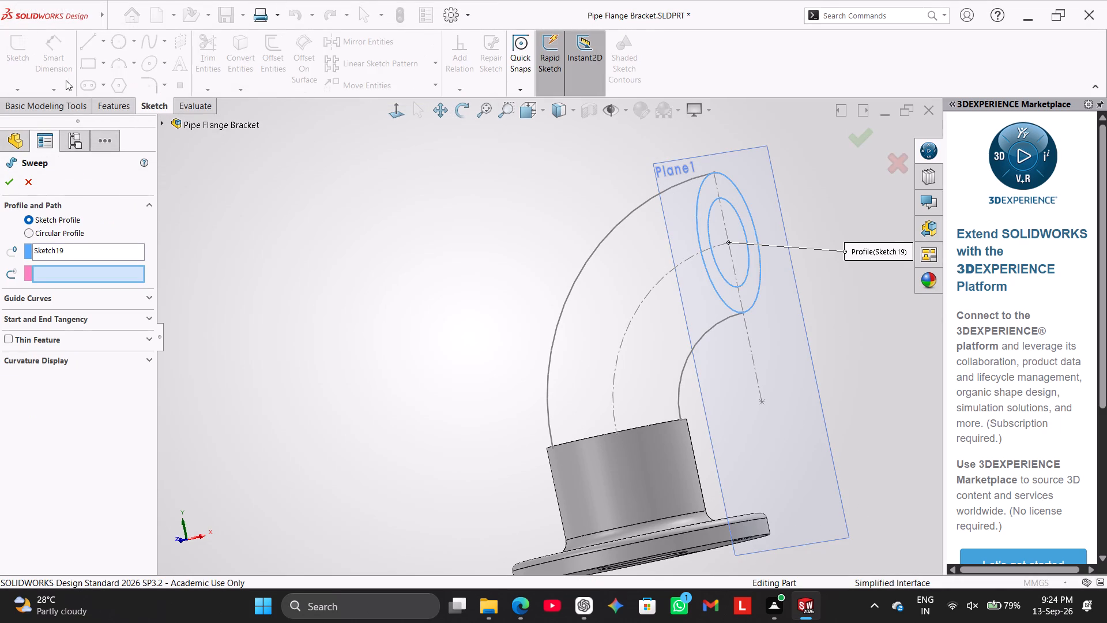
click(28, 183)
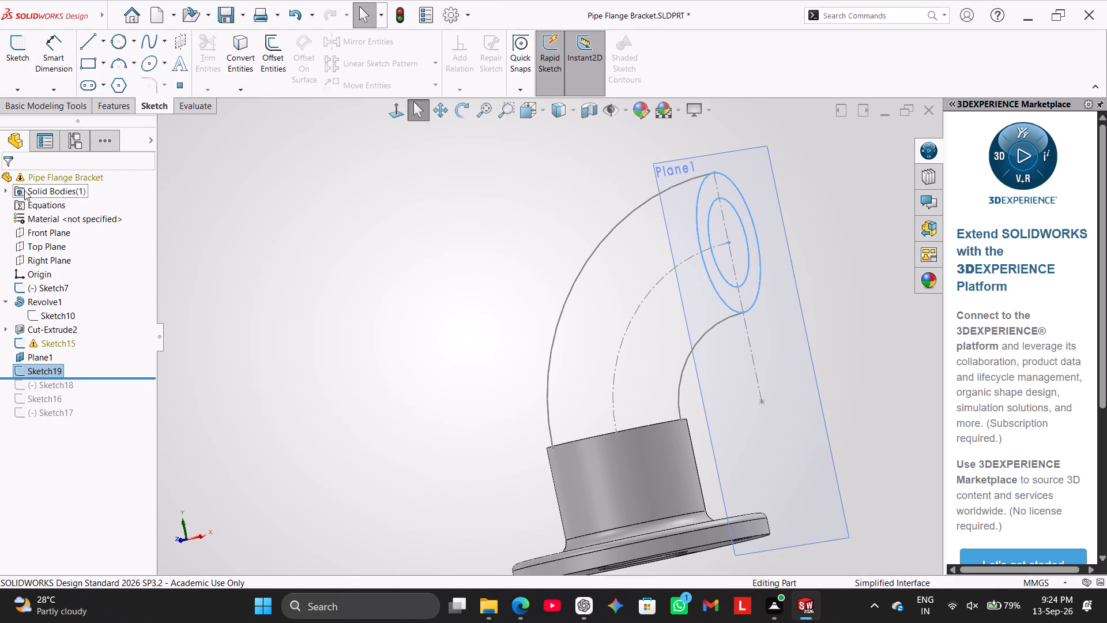
Delete the pipe's faulty arc sketch, Sketch15, together with its dependent sketch, Sketch17.
right_click(51, 345)
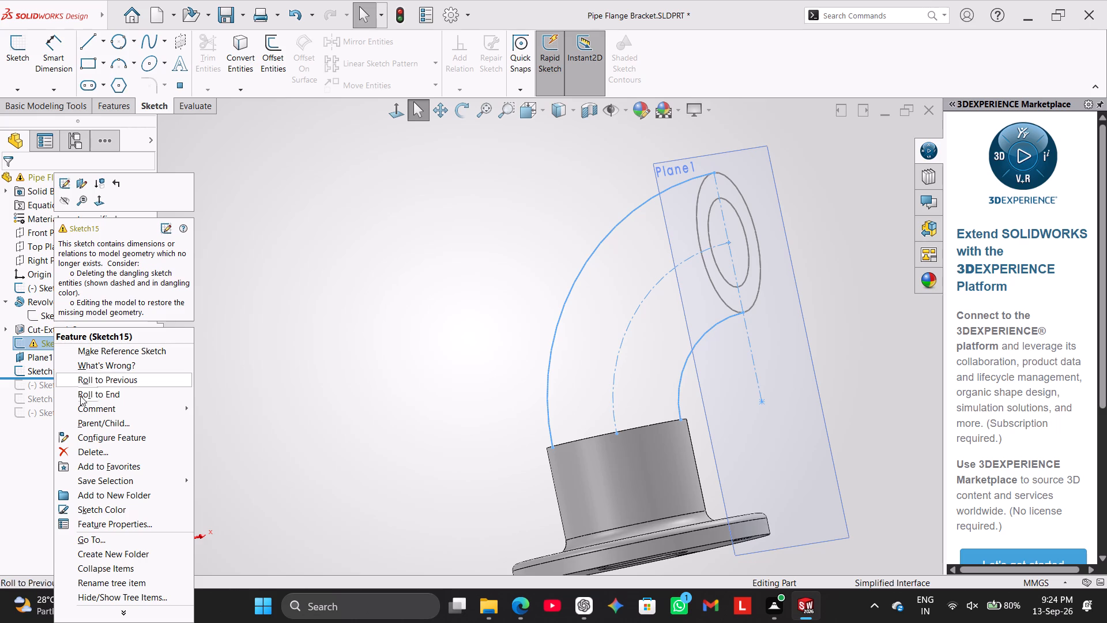
click(99, 446)
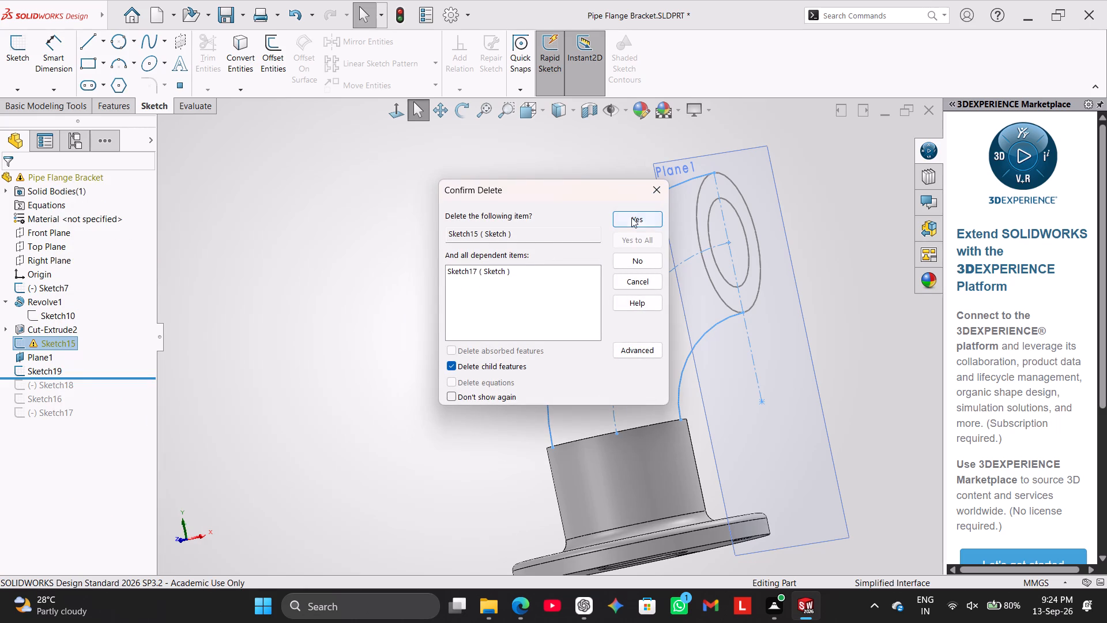
click(631, 217)
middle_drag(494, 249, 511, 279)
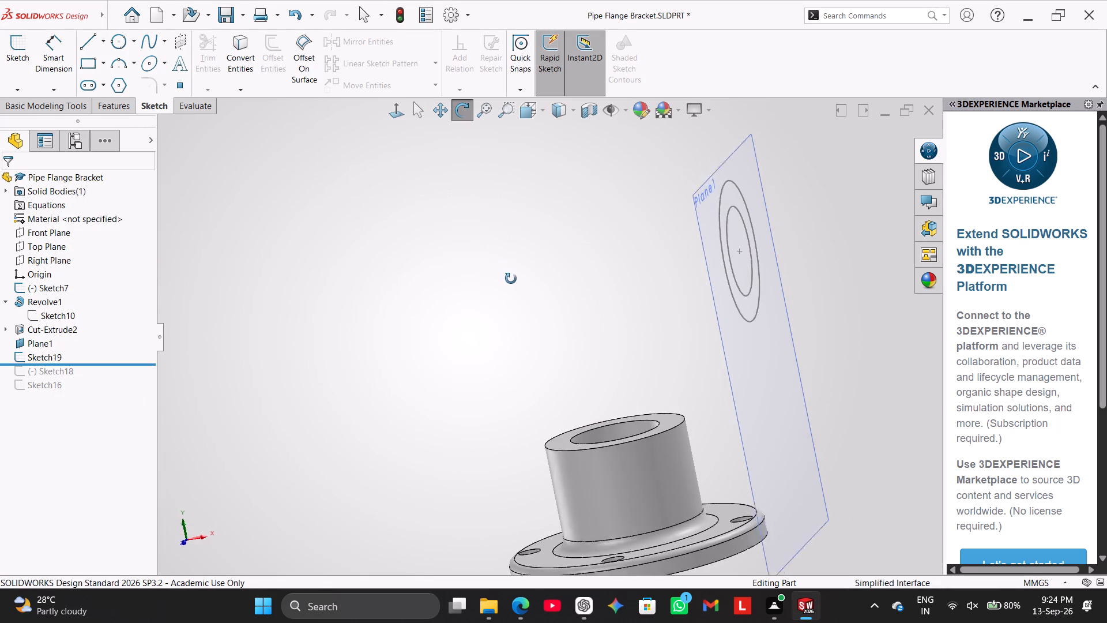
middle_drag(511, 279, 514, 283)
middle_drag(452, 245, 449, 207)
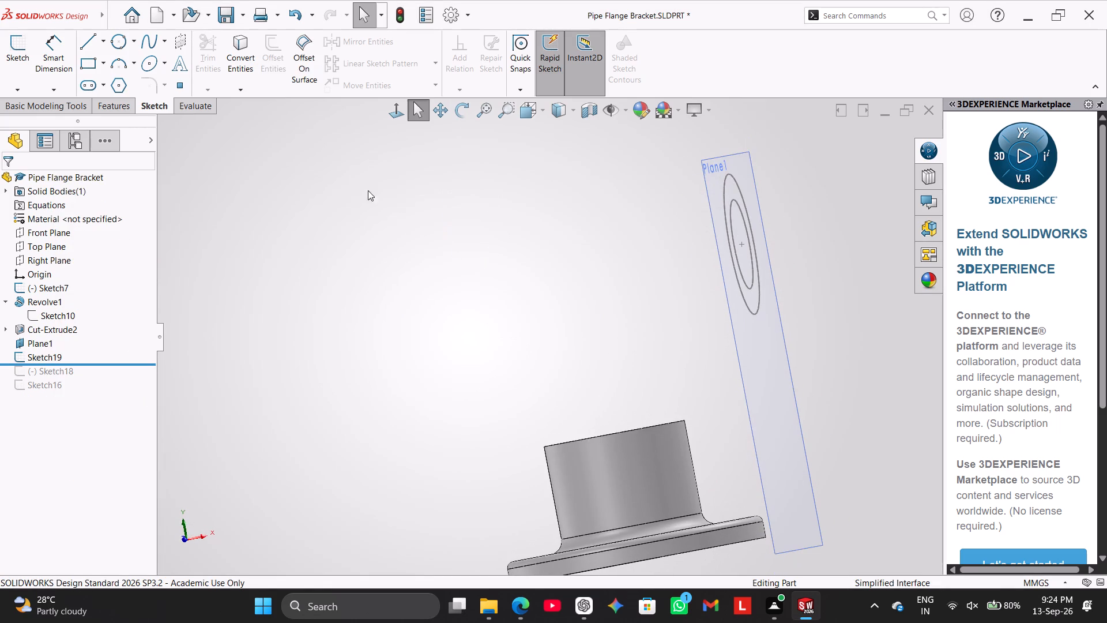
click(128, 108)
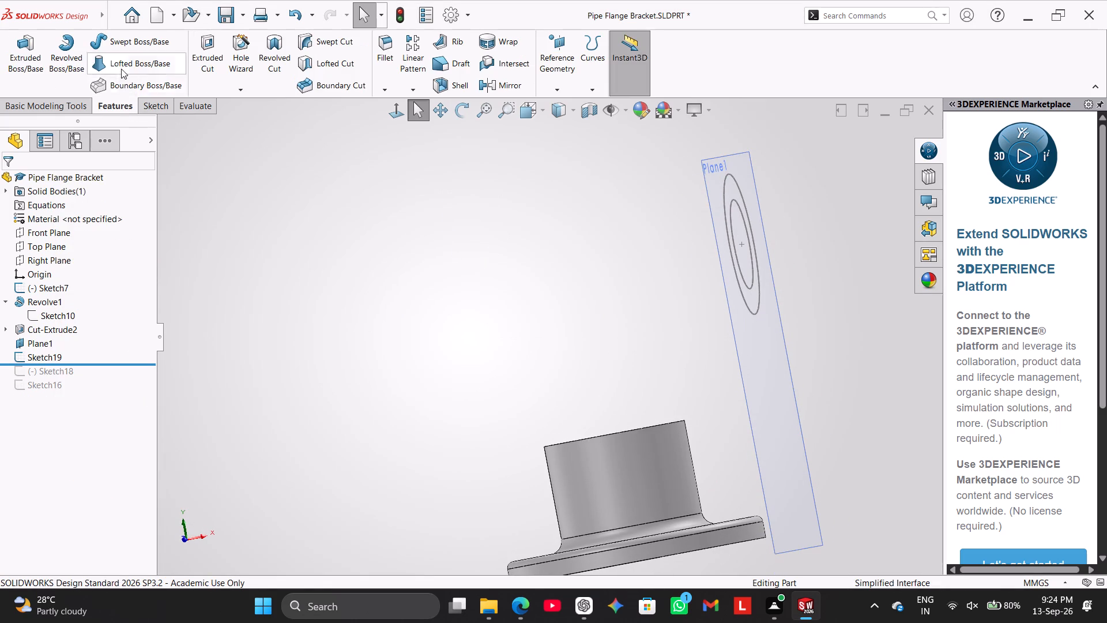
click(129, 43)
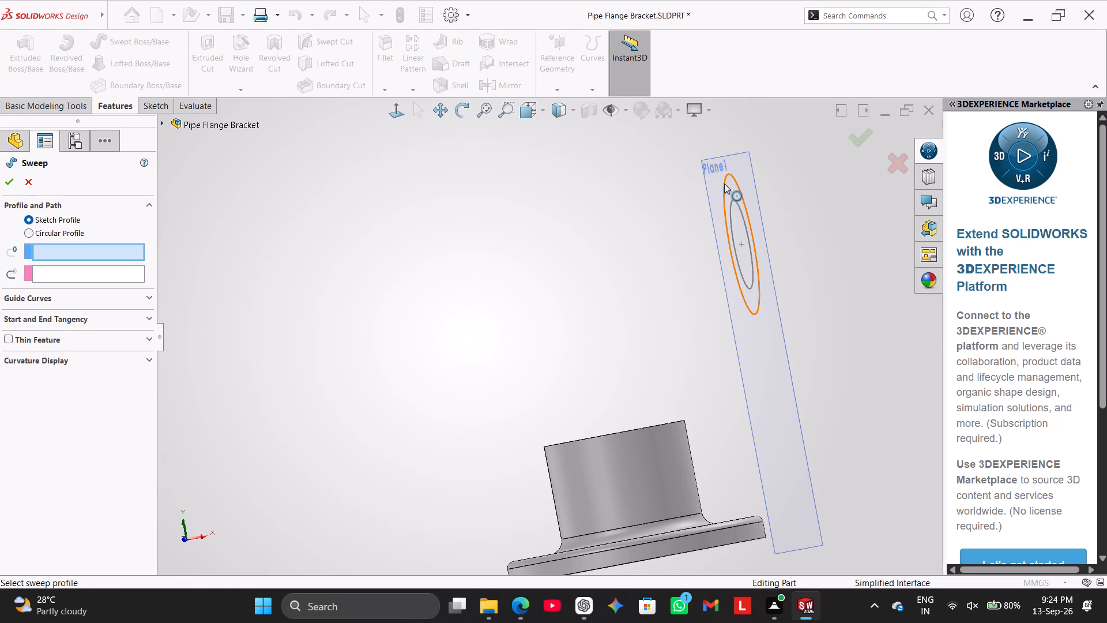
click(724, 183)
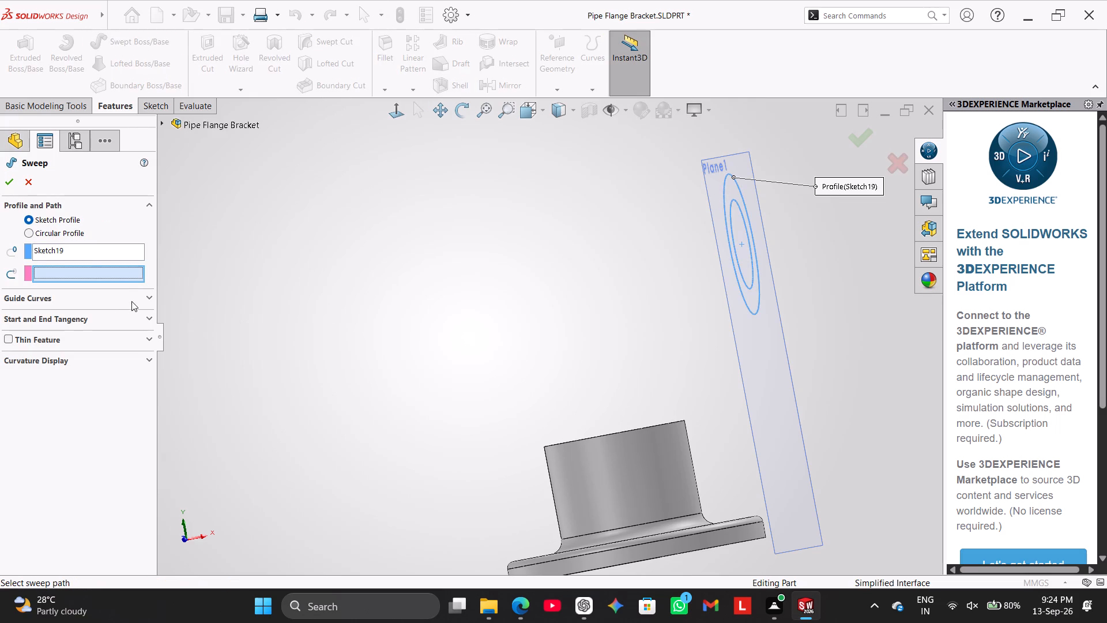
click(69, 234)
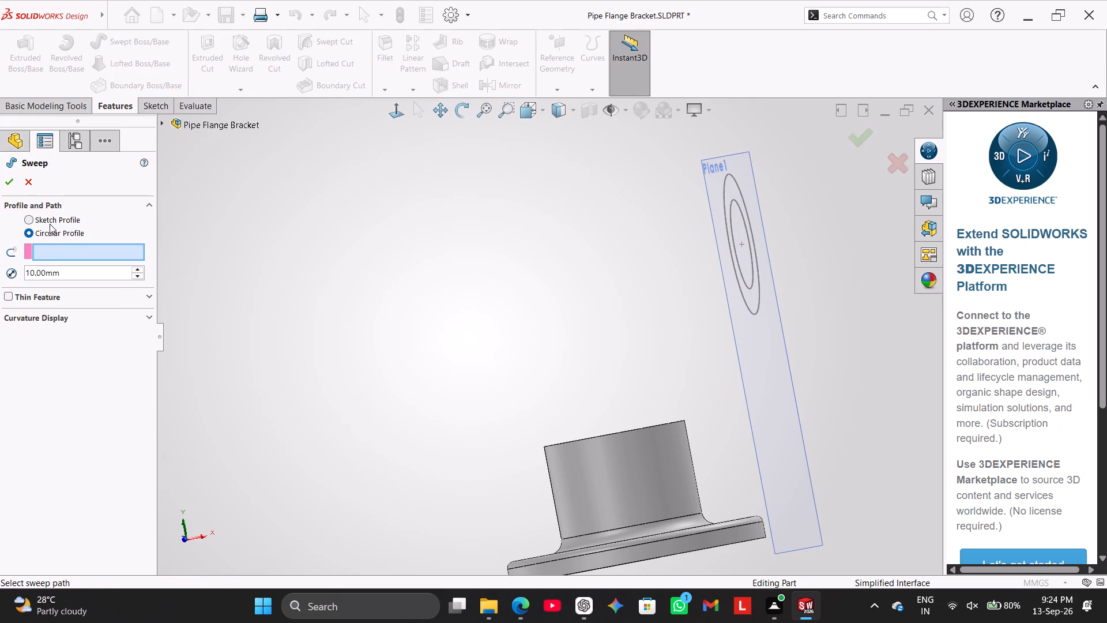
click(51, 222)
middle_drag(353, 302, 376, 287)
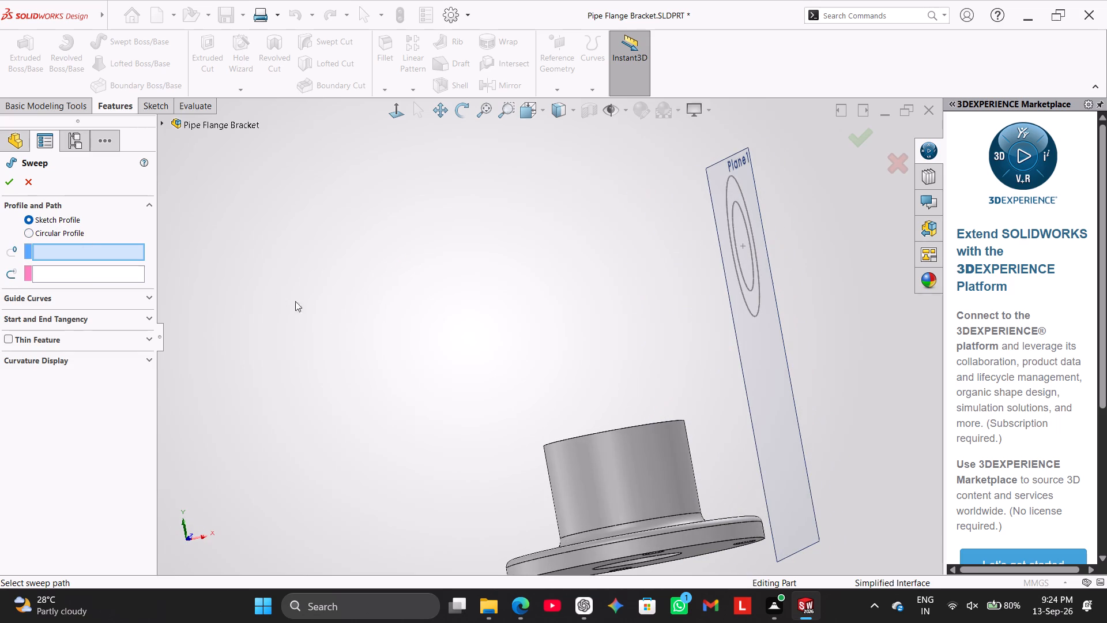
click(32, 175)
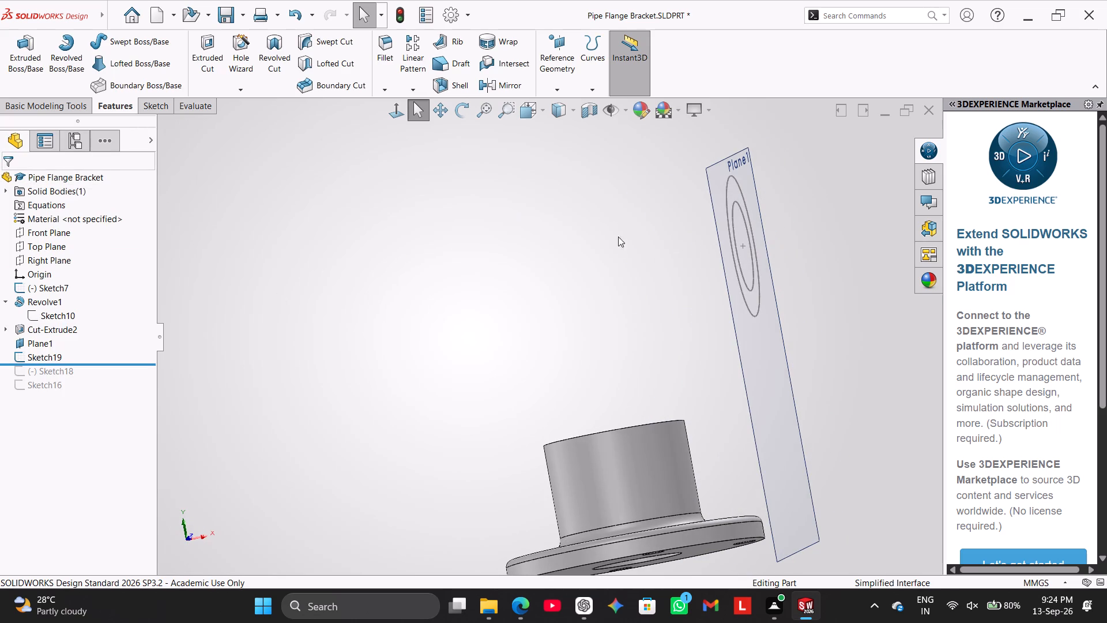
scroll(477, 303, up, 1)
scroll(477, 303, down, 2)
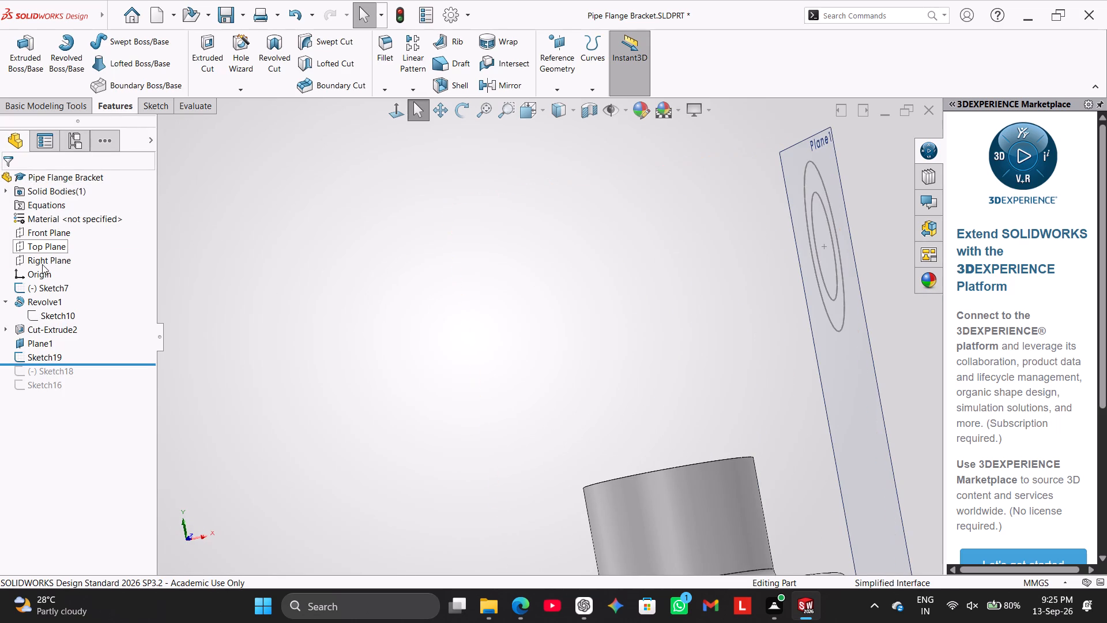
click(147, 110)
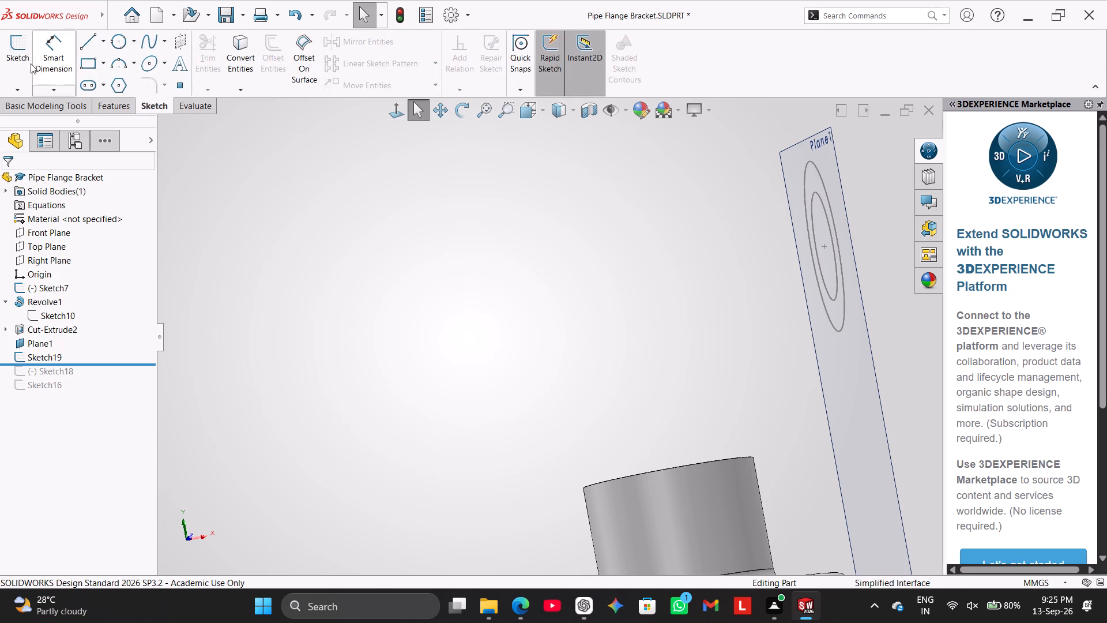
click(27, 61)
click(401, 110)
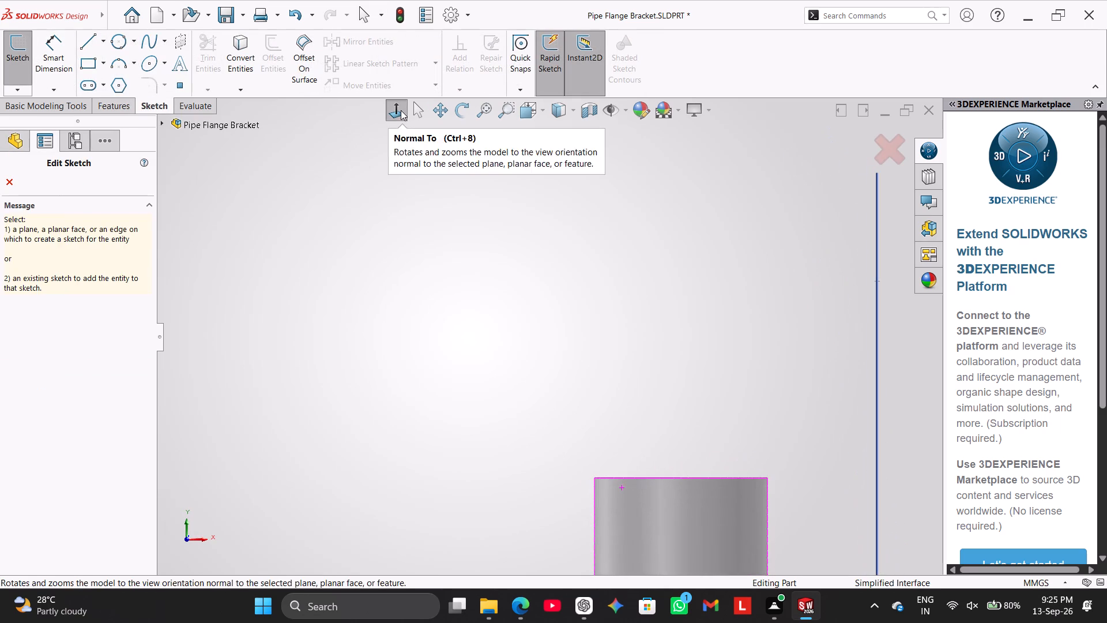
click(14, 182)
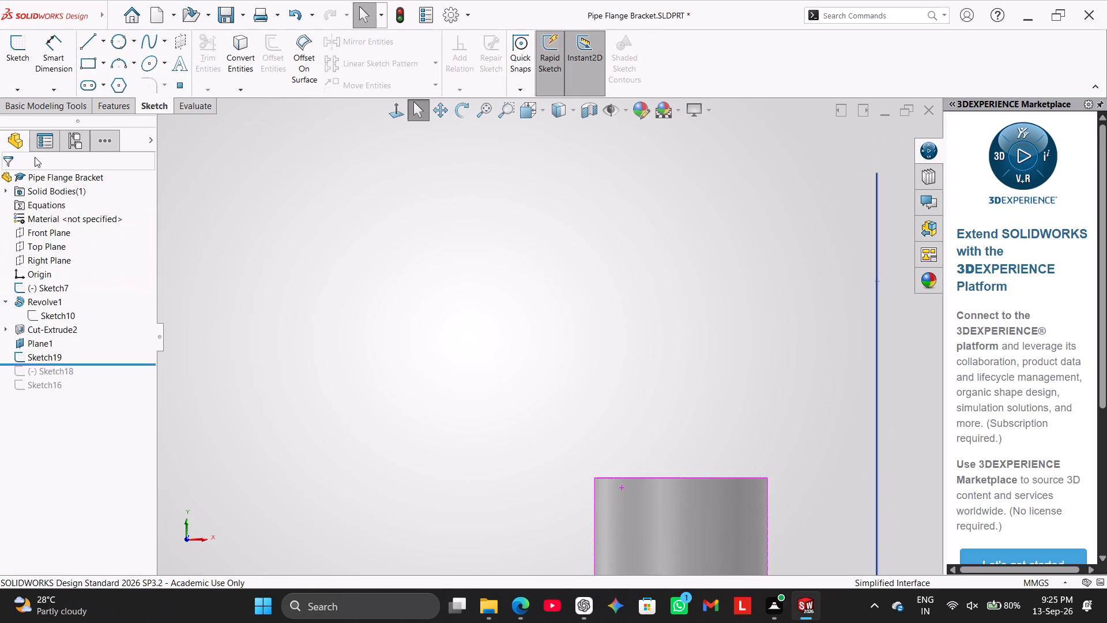
On the Front Plane, sketch a three-point arc from the hub's top centre to the ring profile's centre, with a chord of about 71 mm.
click(40, 233)
click(7, 63)
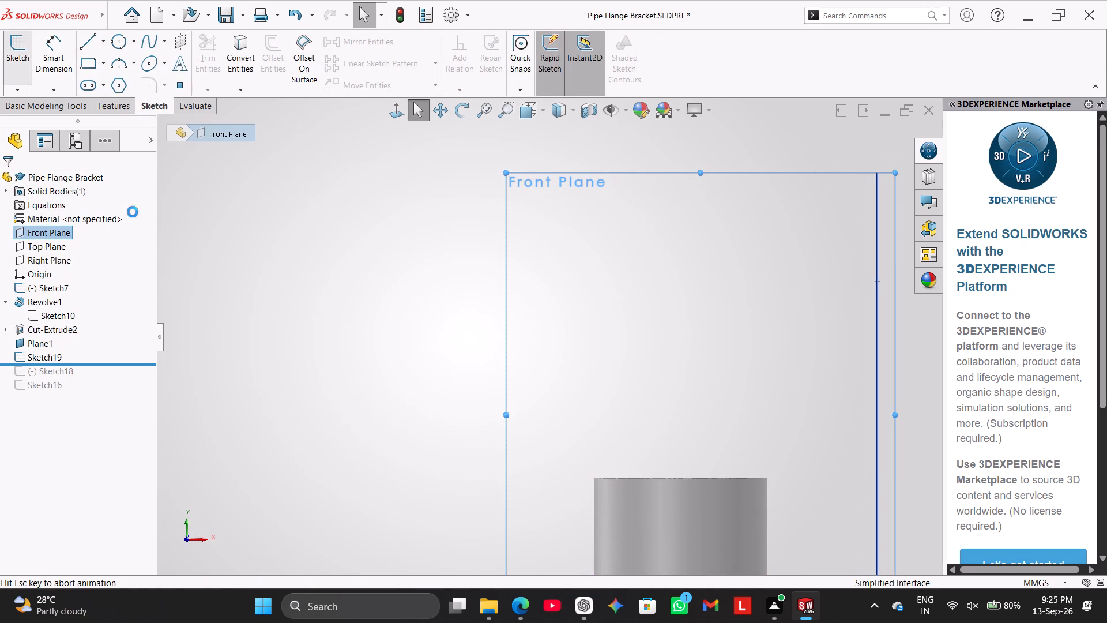
click(204, 311)
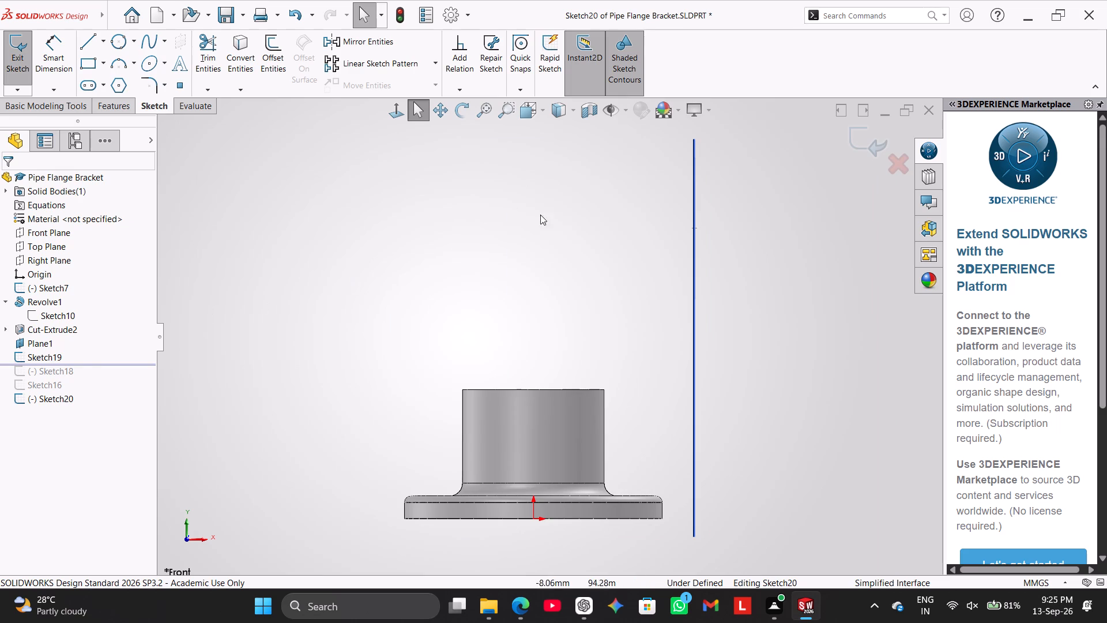
click(117, 63)
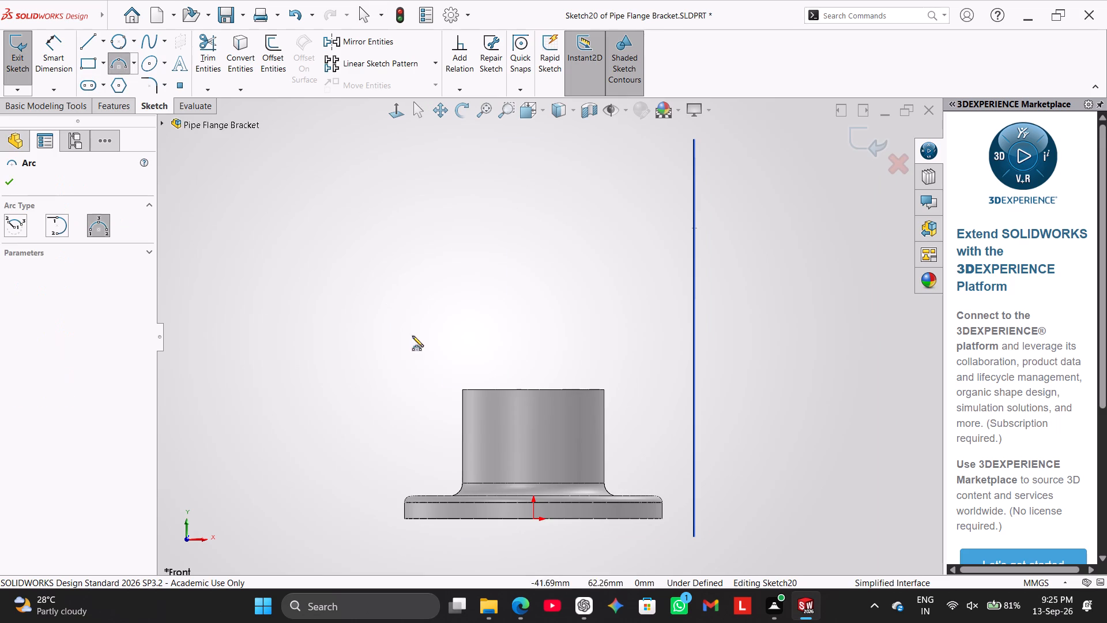
click(533, 389)
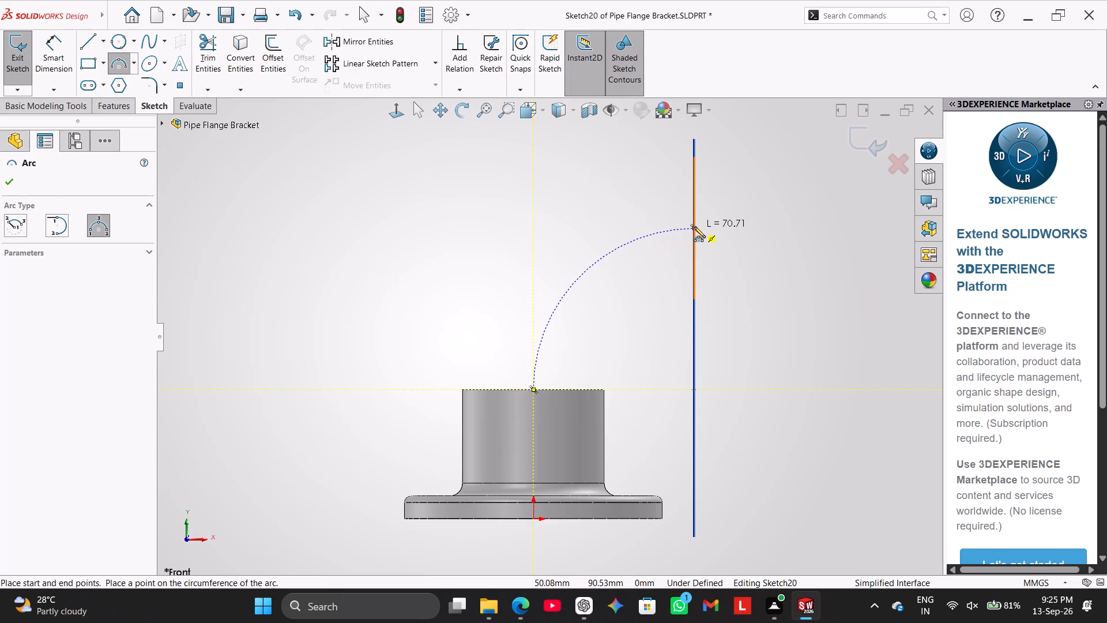
click(694, 227)
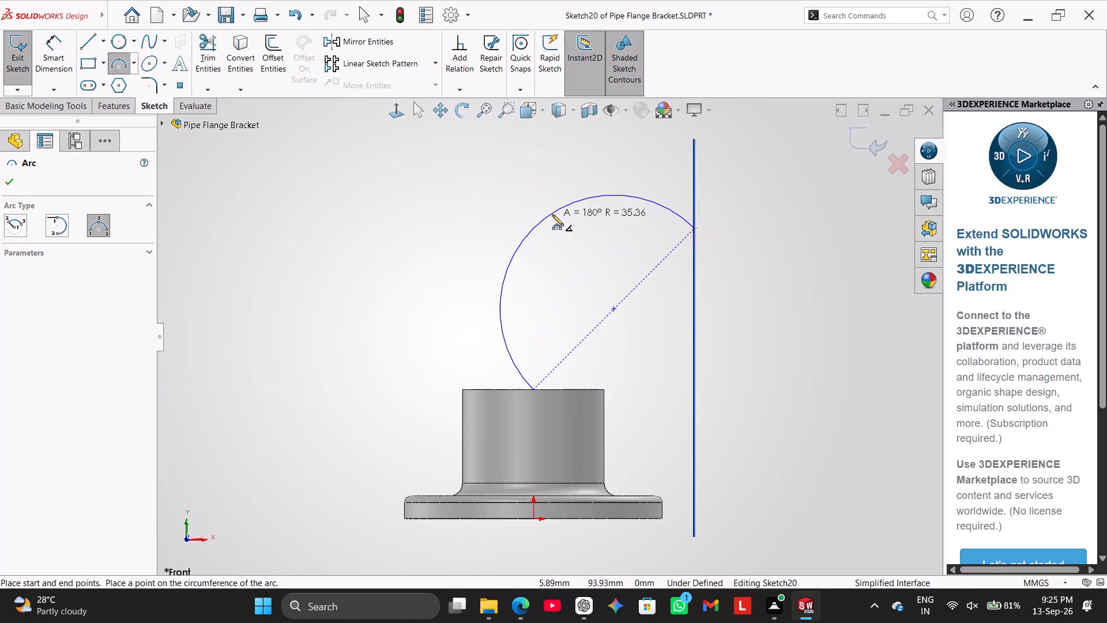
click(586, 255)
right_click(509, 238)
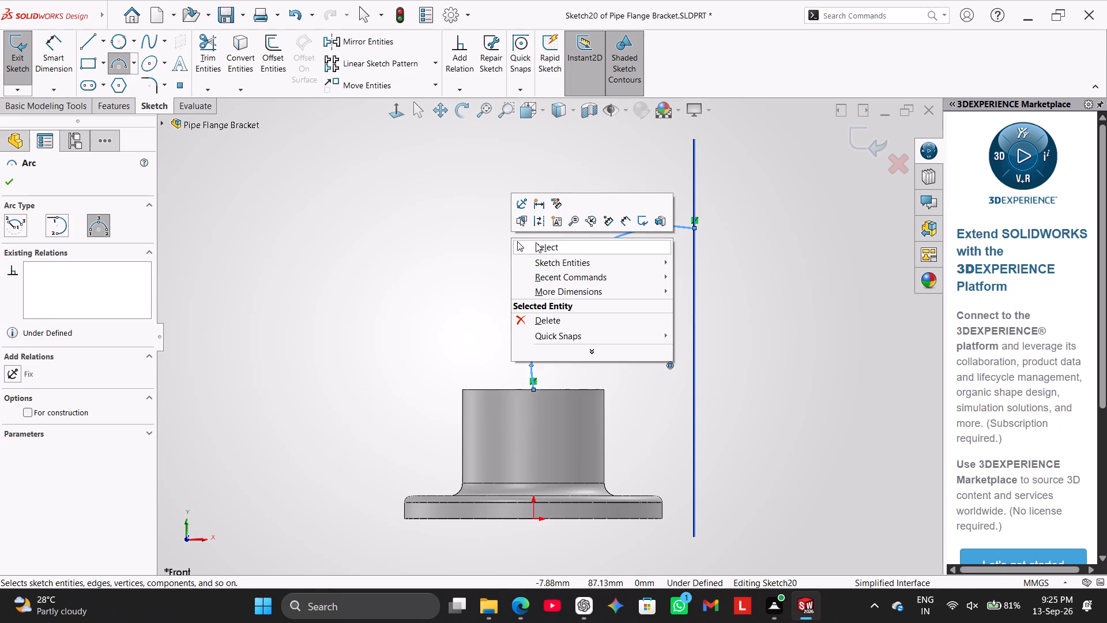
click(536, 242)
Dimension the vertical distance from the origin to the arc's centre point as 40 mm.
click(48, 51)
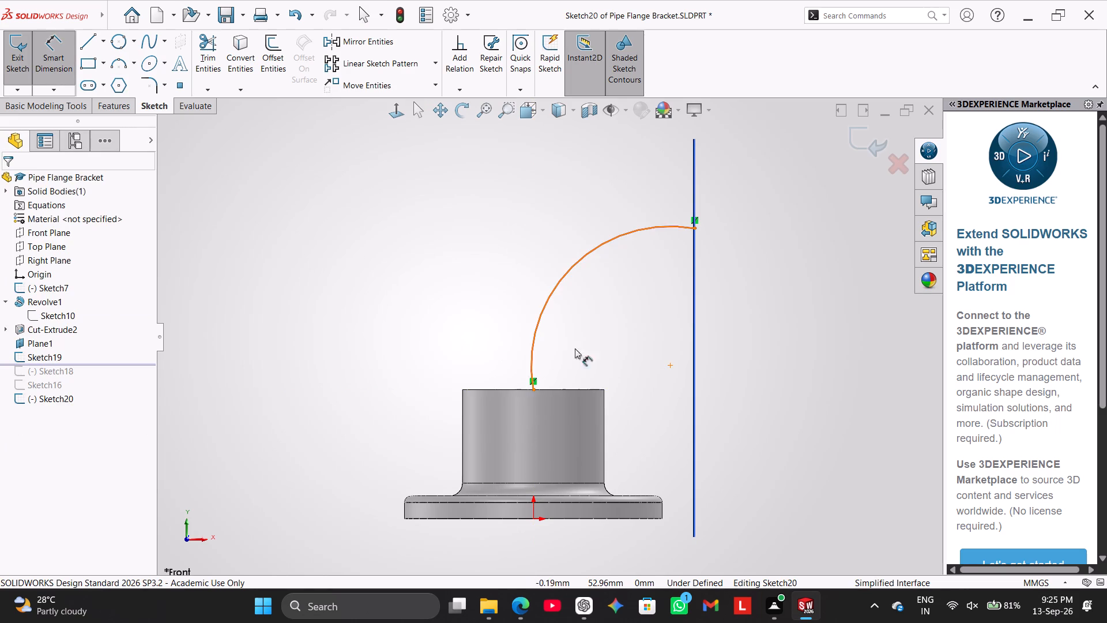
click(669, 362)
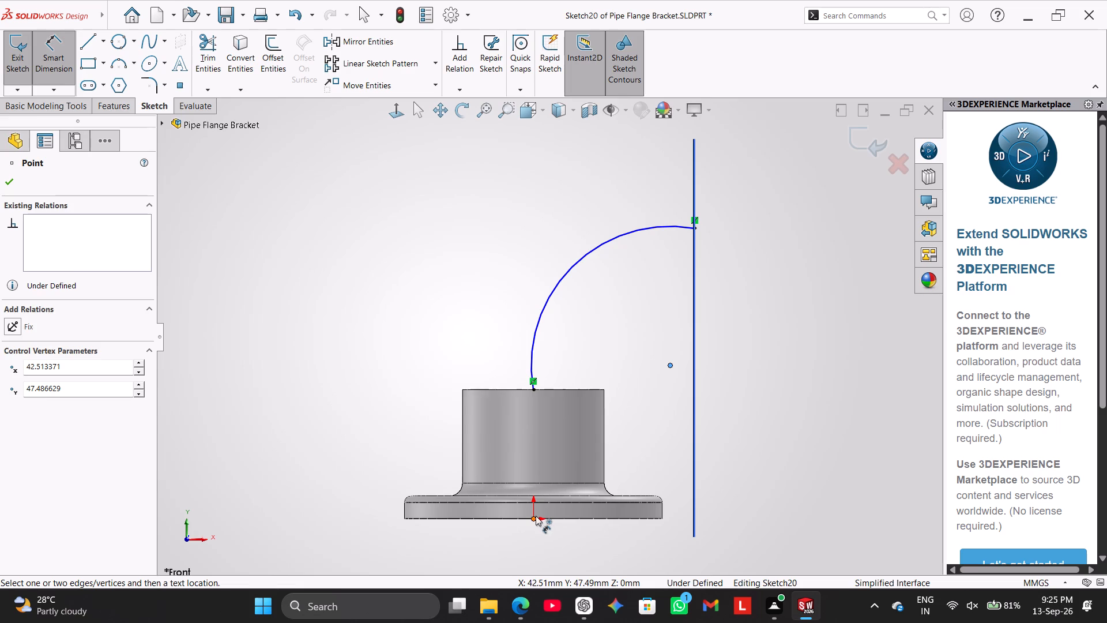
click(535, 517)
click(716, 407)
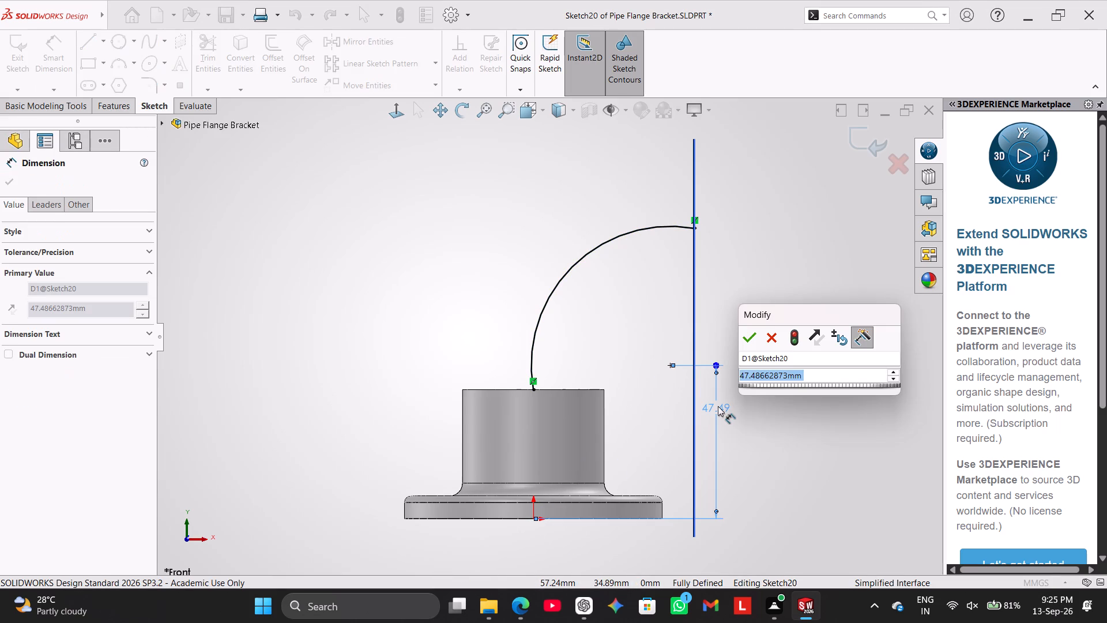
text(40)
key(Return)
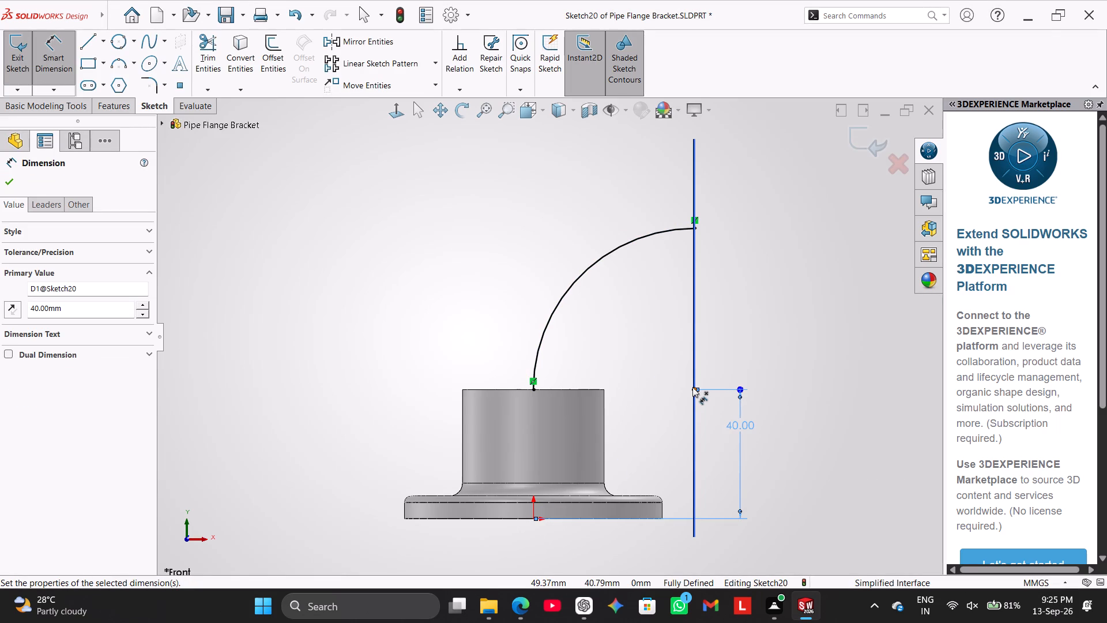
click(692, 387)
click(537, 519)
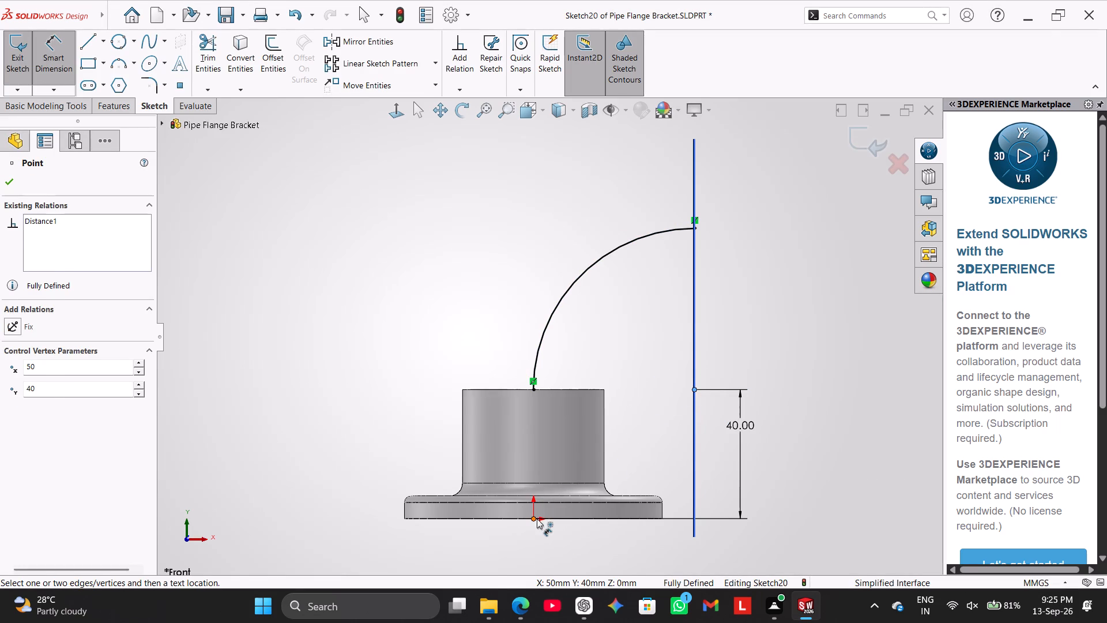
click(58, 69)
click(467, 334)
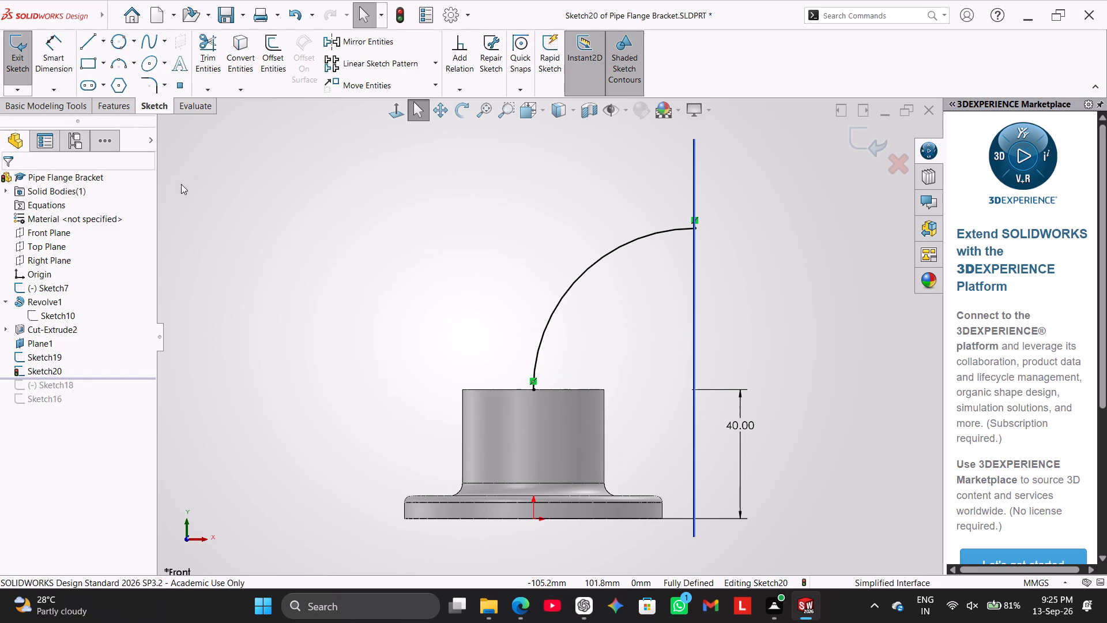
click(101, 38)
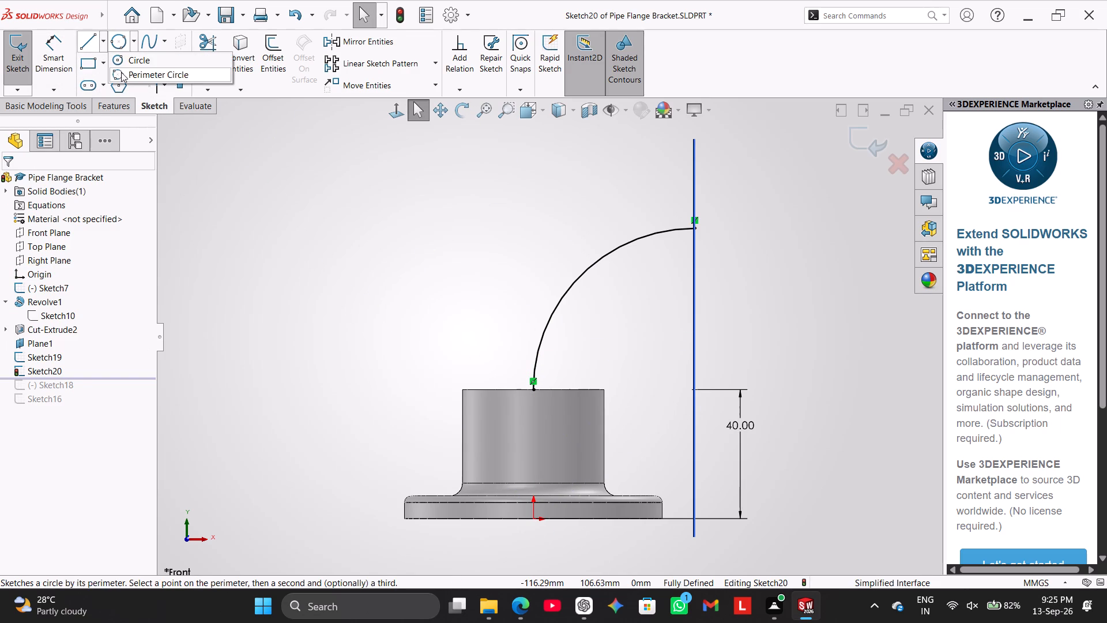
Convert the path arc to construction geometry.
click(580, 268)
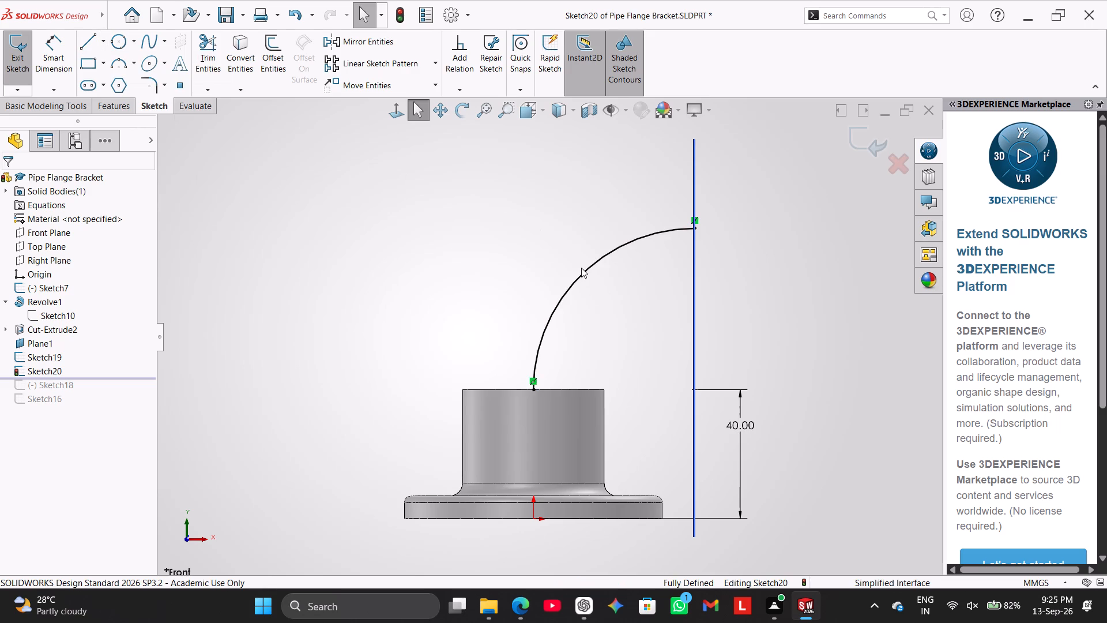
click(586, 271)
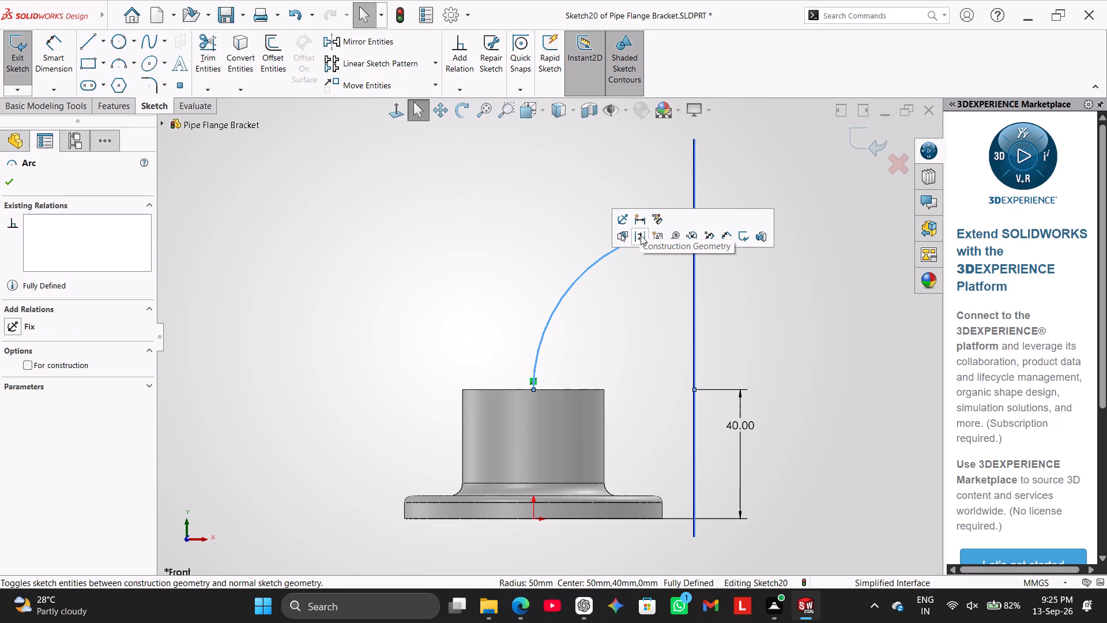
click(641, 235)
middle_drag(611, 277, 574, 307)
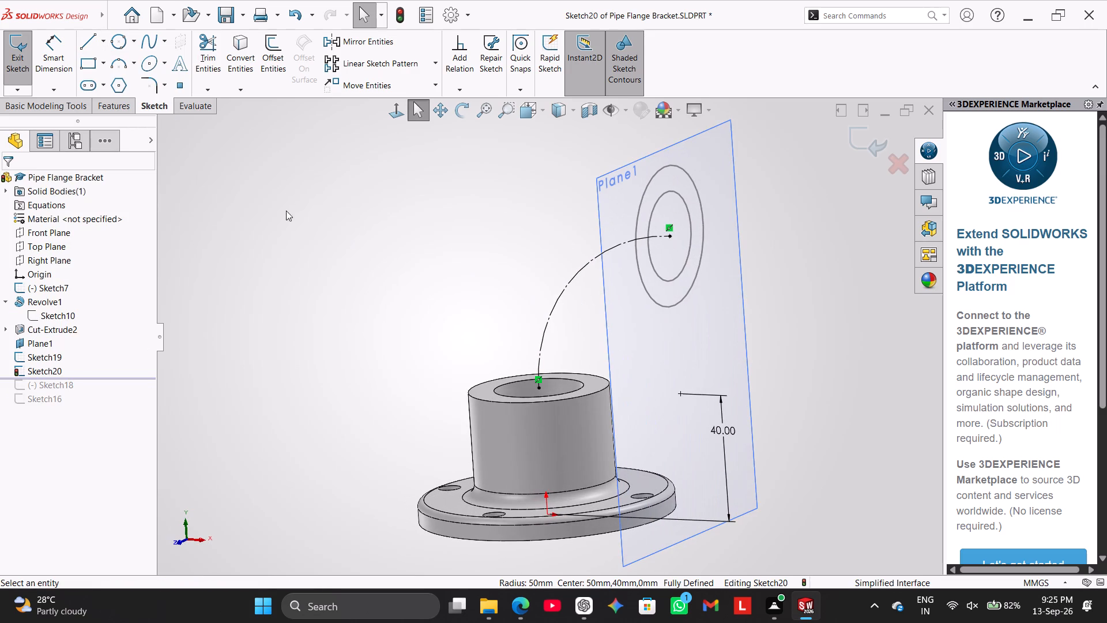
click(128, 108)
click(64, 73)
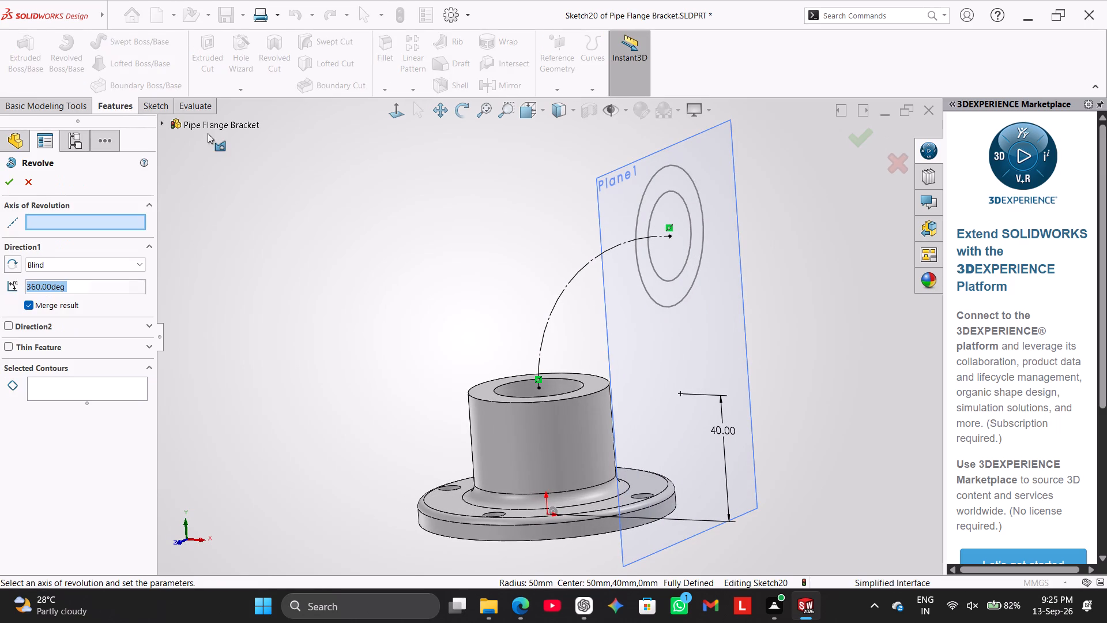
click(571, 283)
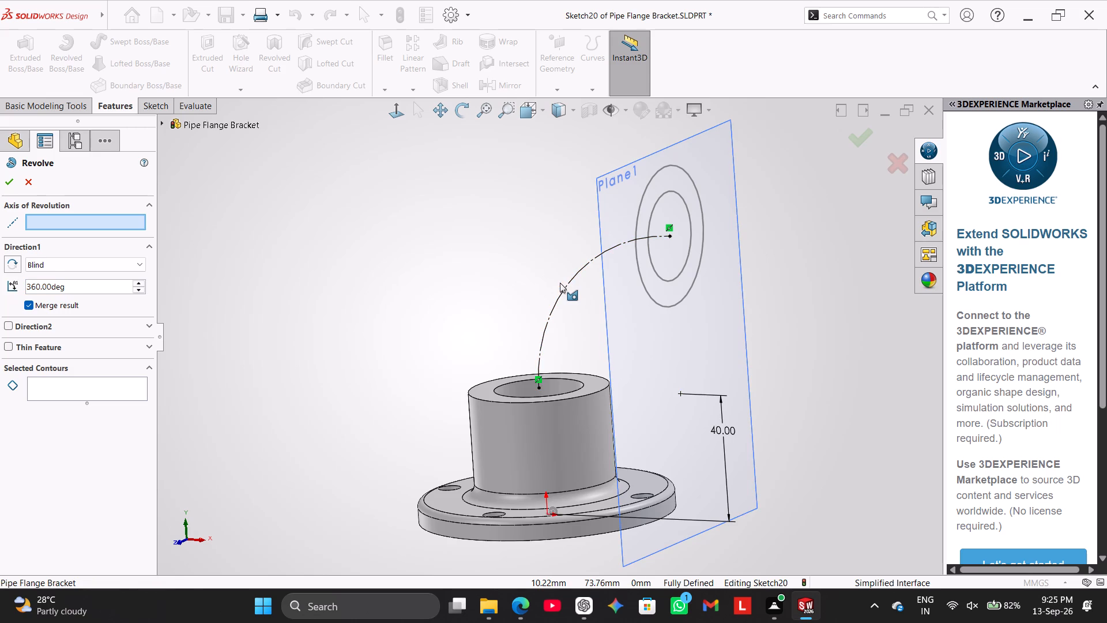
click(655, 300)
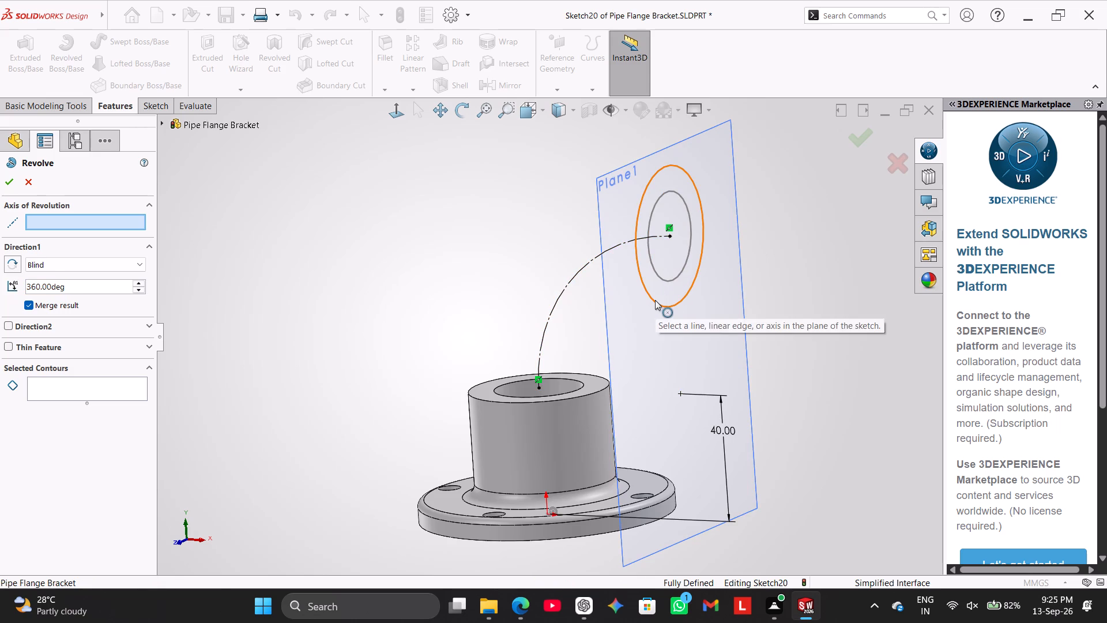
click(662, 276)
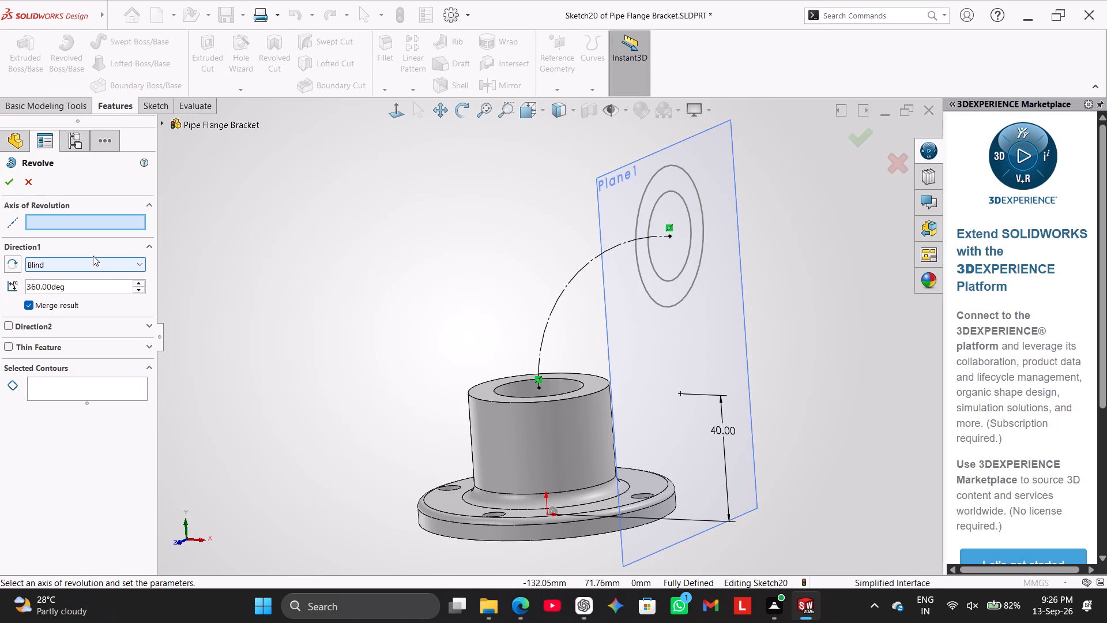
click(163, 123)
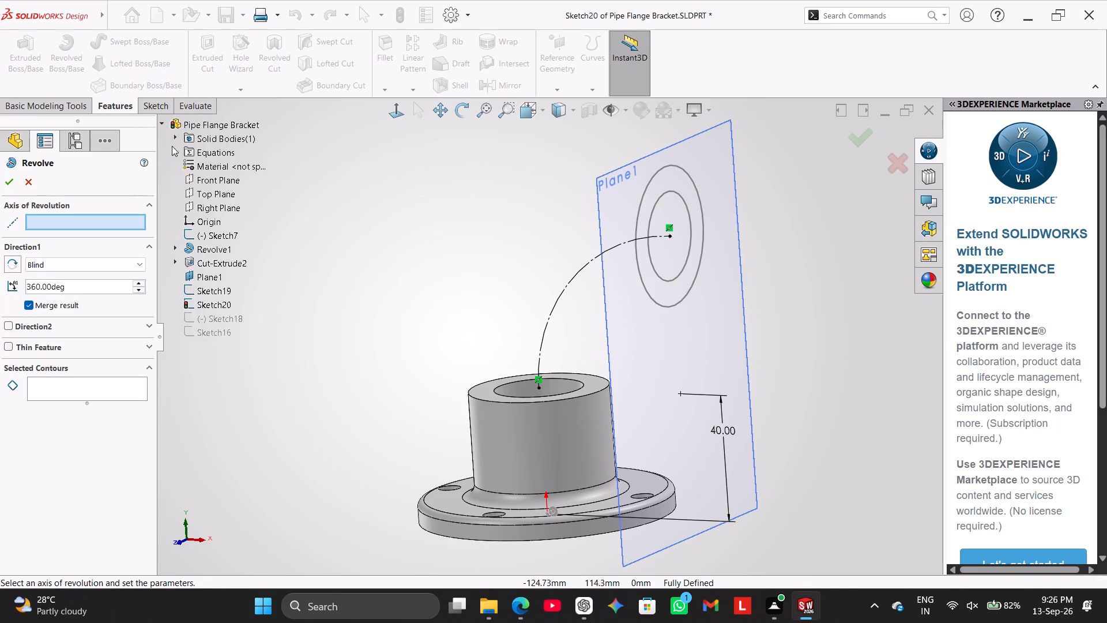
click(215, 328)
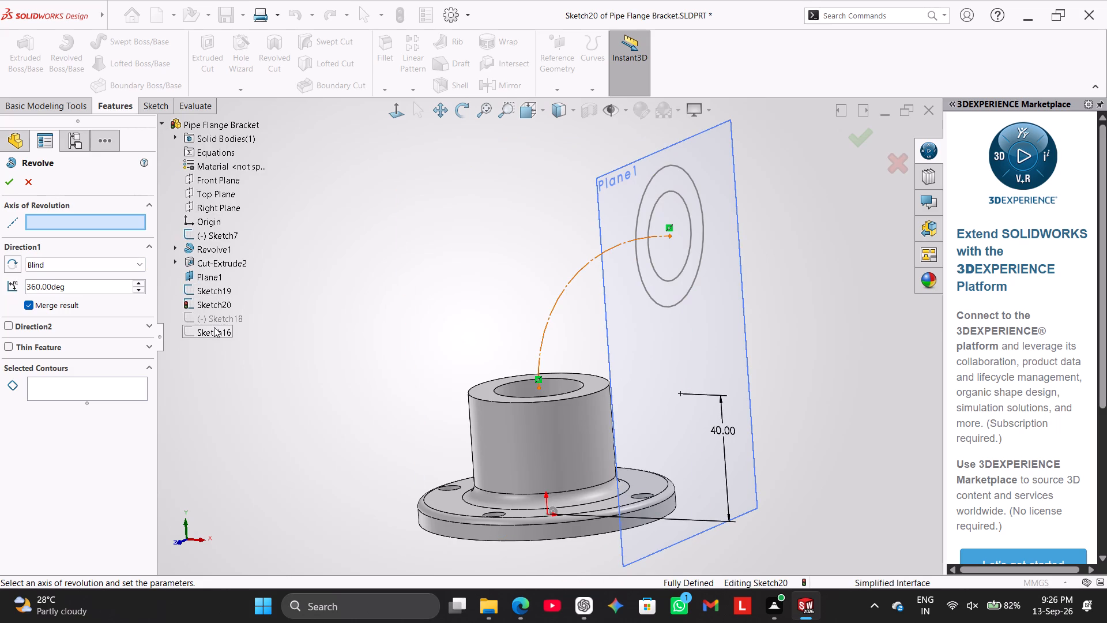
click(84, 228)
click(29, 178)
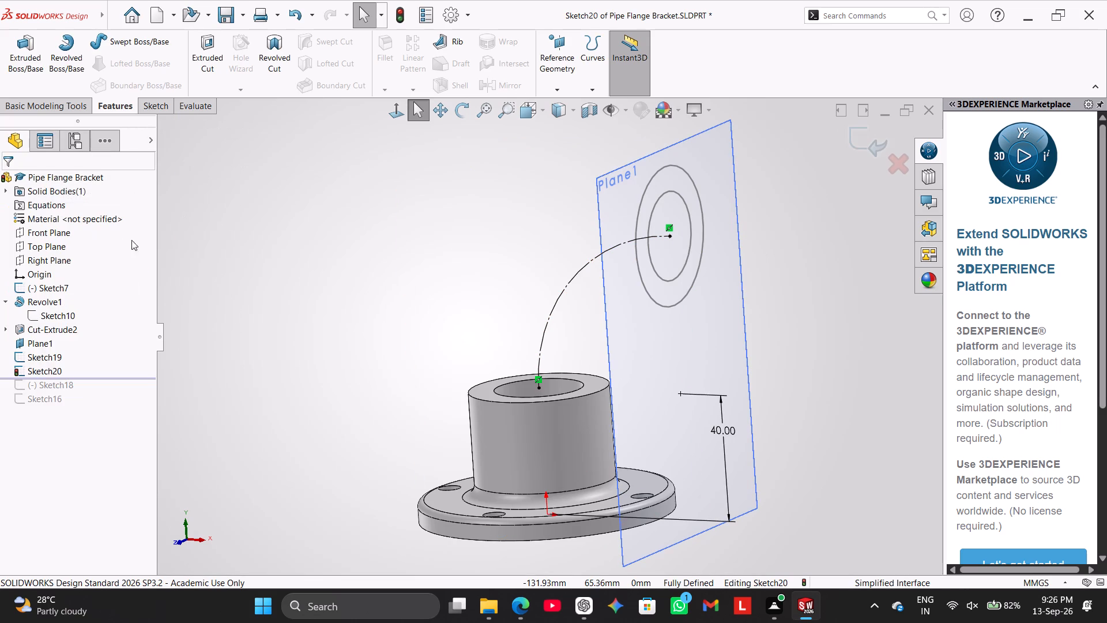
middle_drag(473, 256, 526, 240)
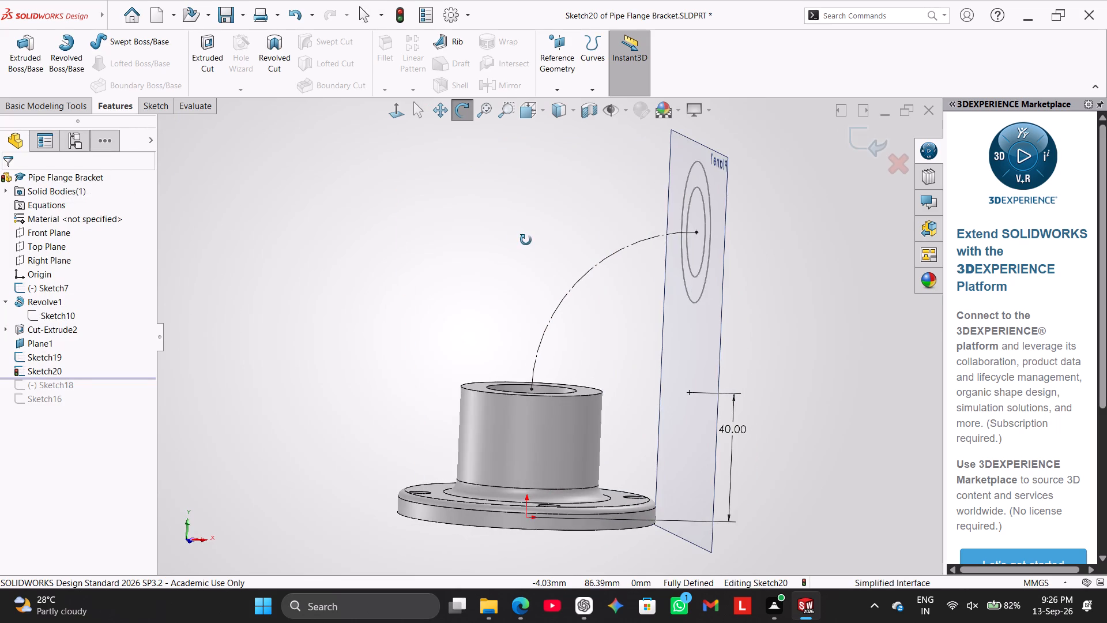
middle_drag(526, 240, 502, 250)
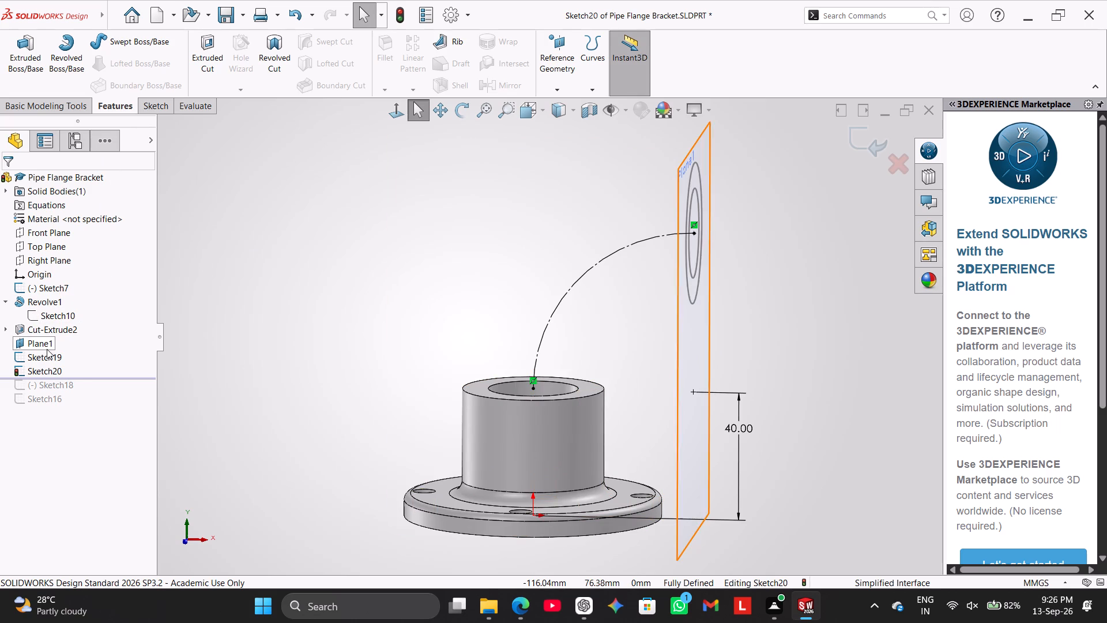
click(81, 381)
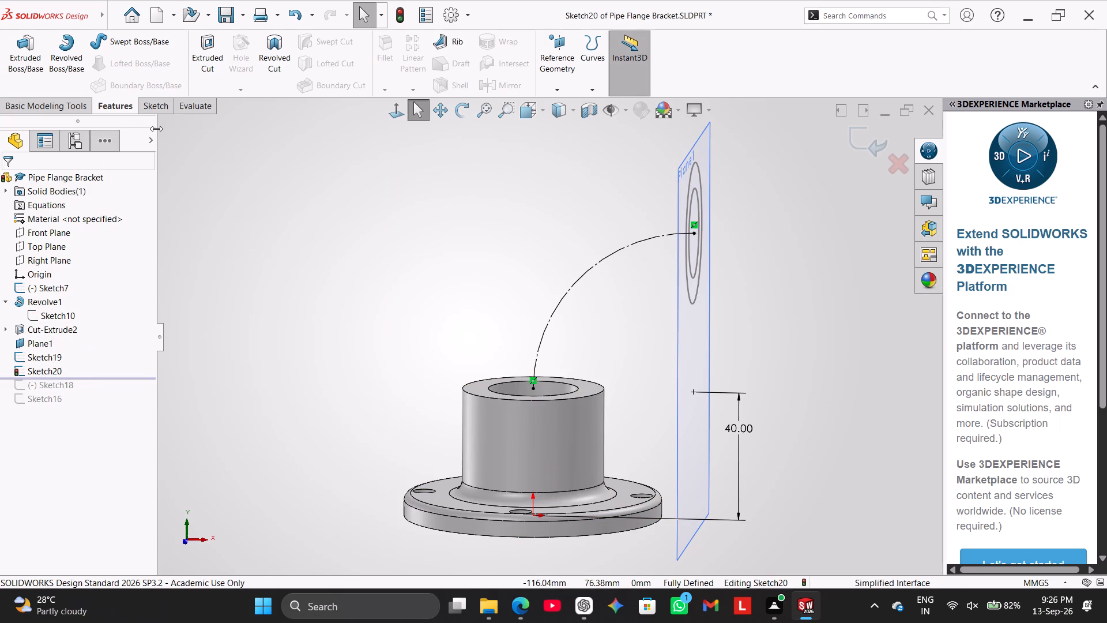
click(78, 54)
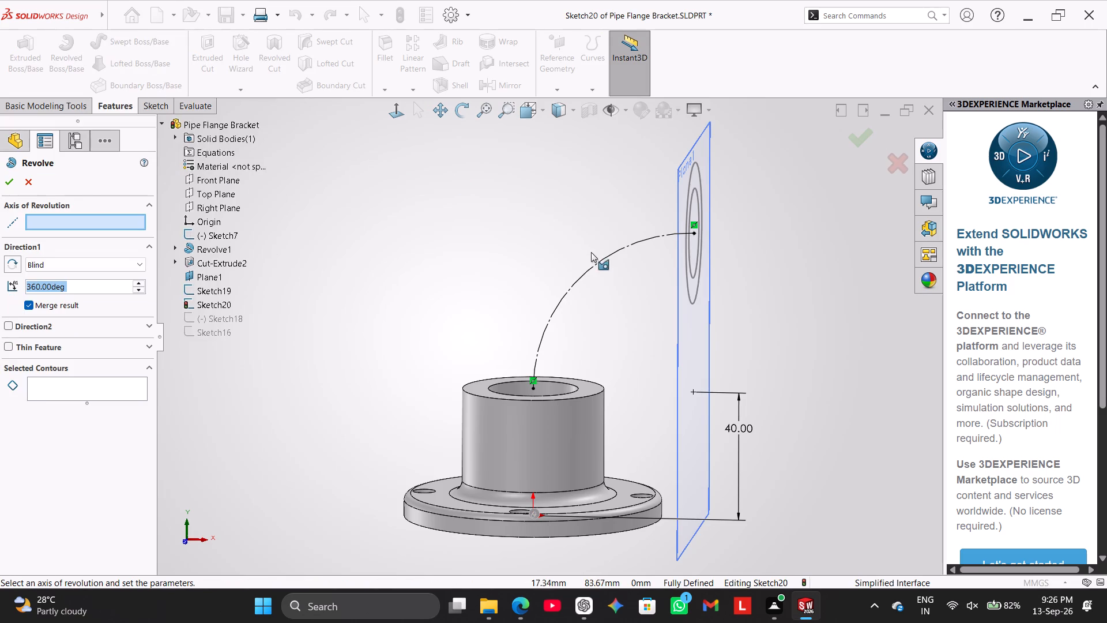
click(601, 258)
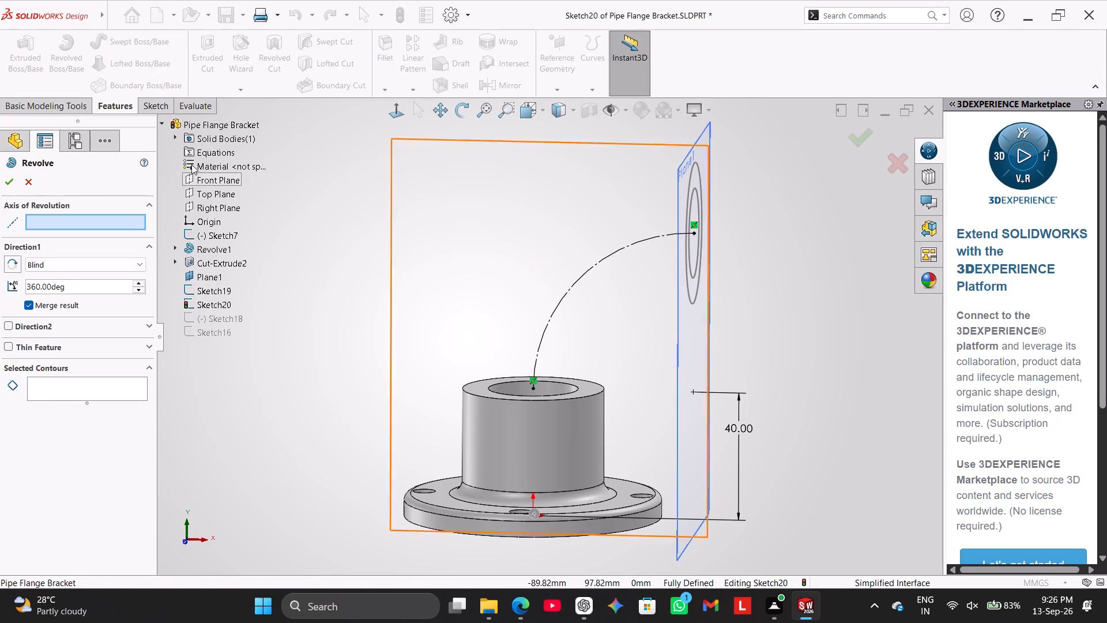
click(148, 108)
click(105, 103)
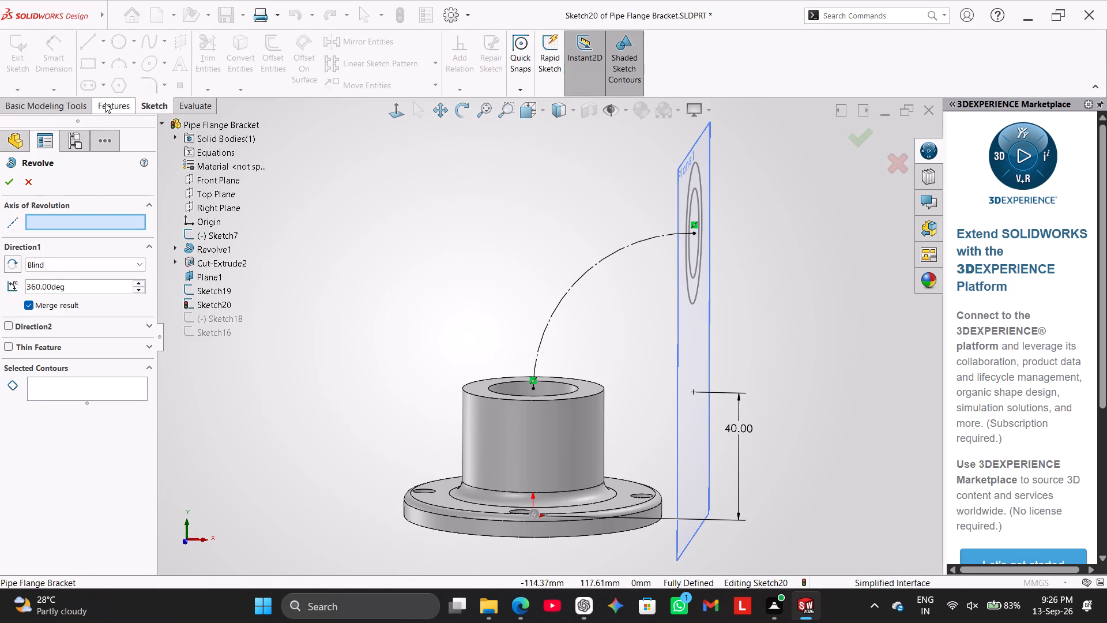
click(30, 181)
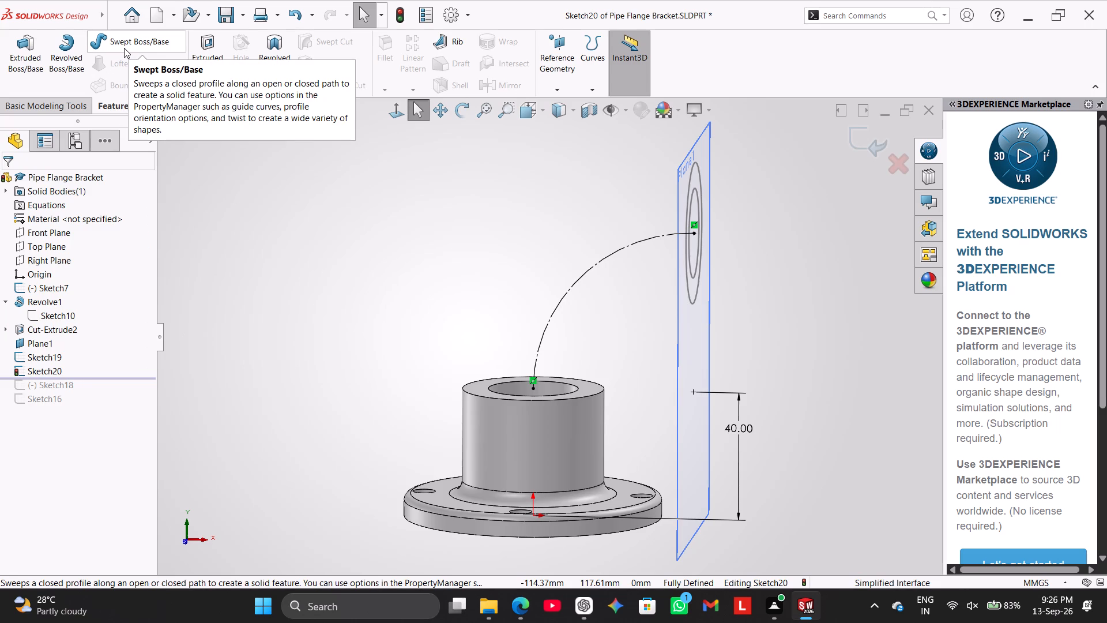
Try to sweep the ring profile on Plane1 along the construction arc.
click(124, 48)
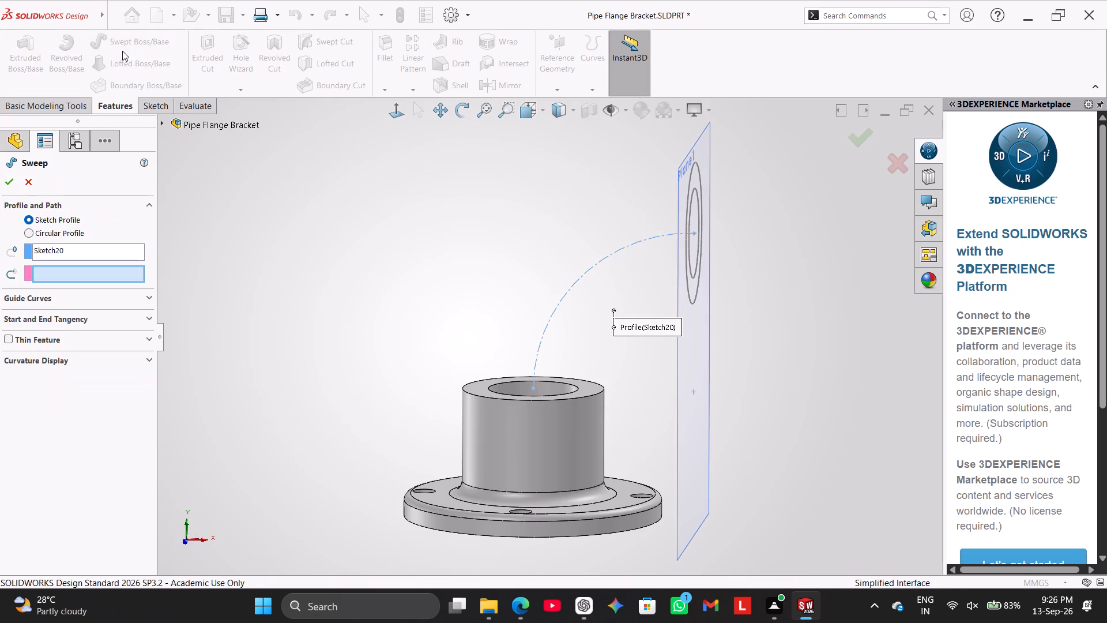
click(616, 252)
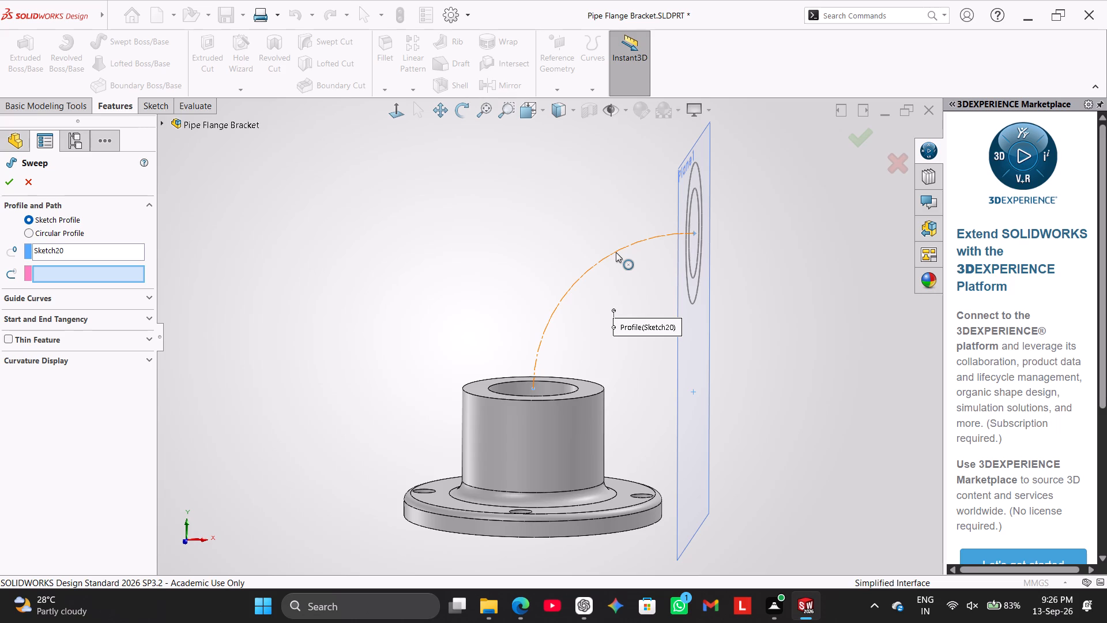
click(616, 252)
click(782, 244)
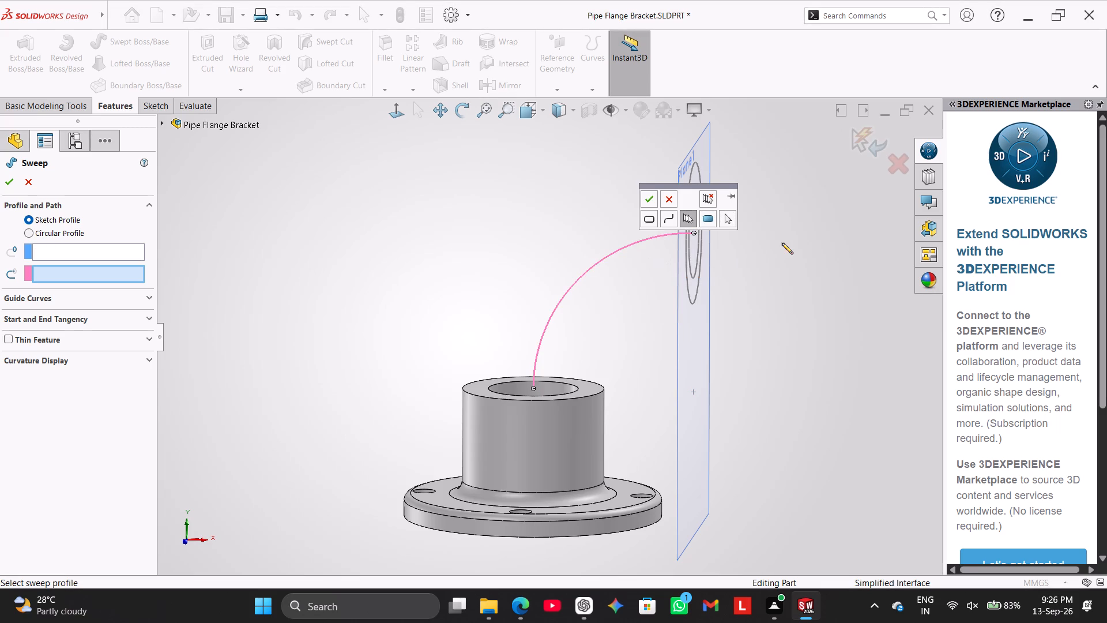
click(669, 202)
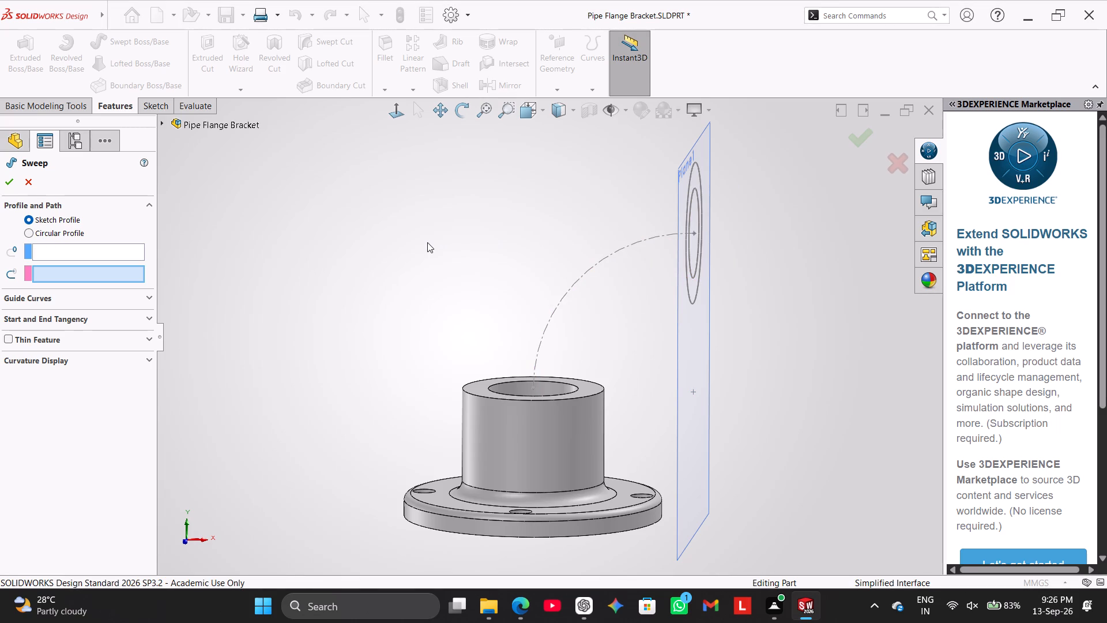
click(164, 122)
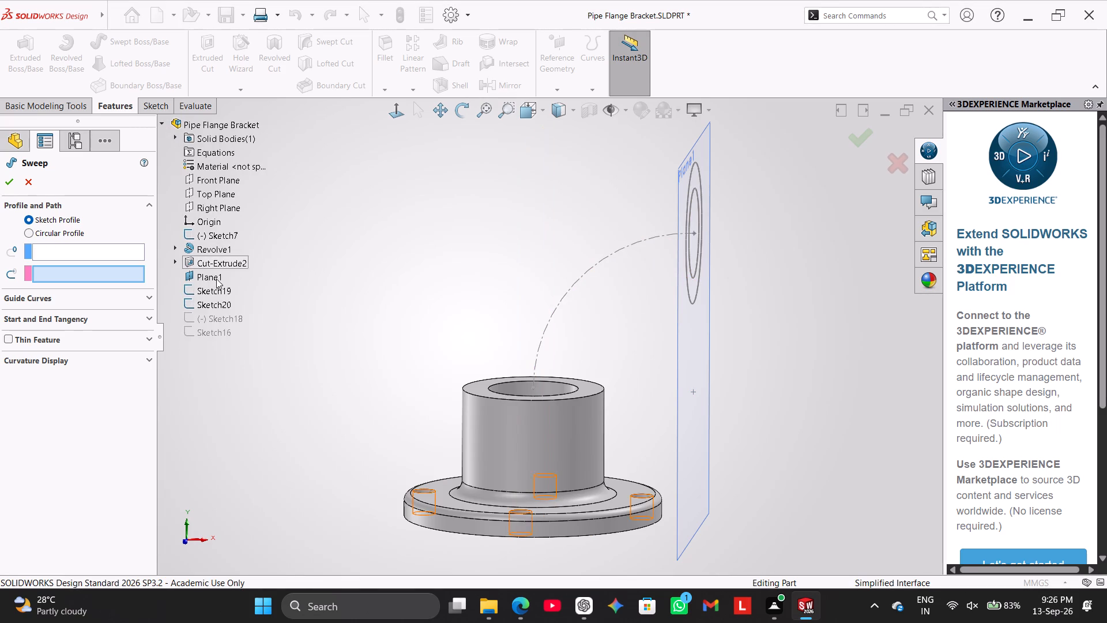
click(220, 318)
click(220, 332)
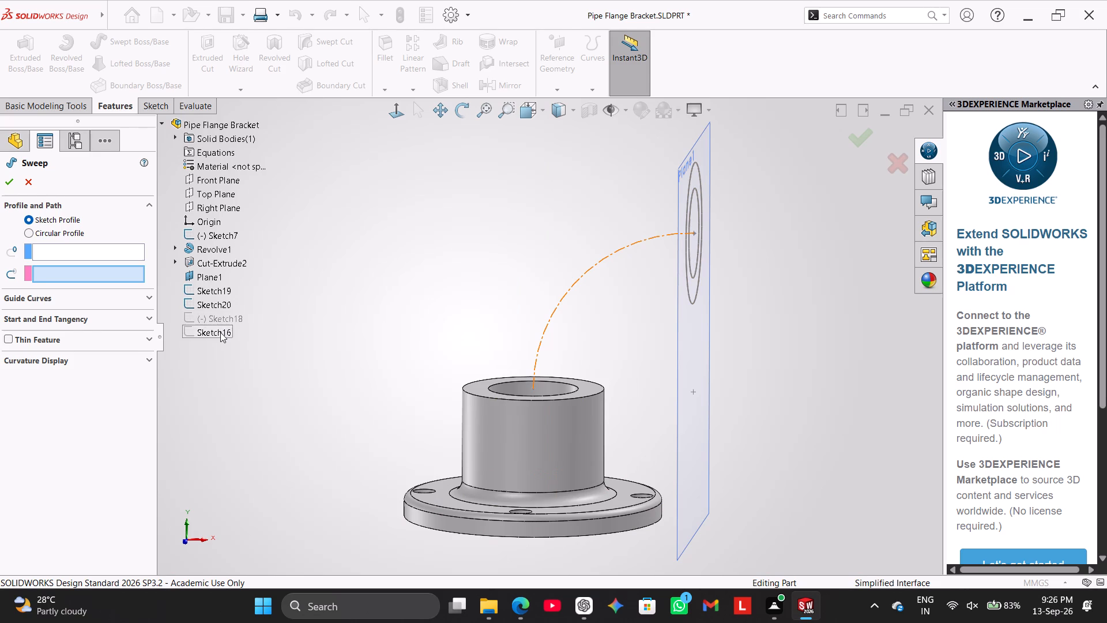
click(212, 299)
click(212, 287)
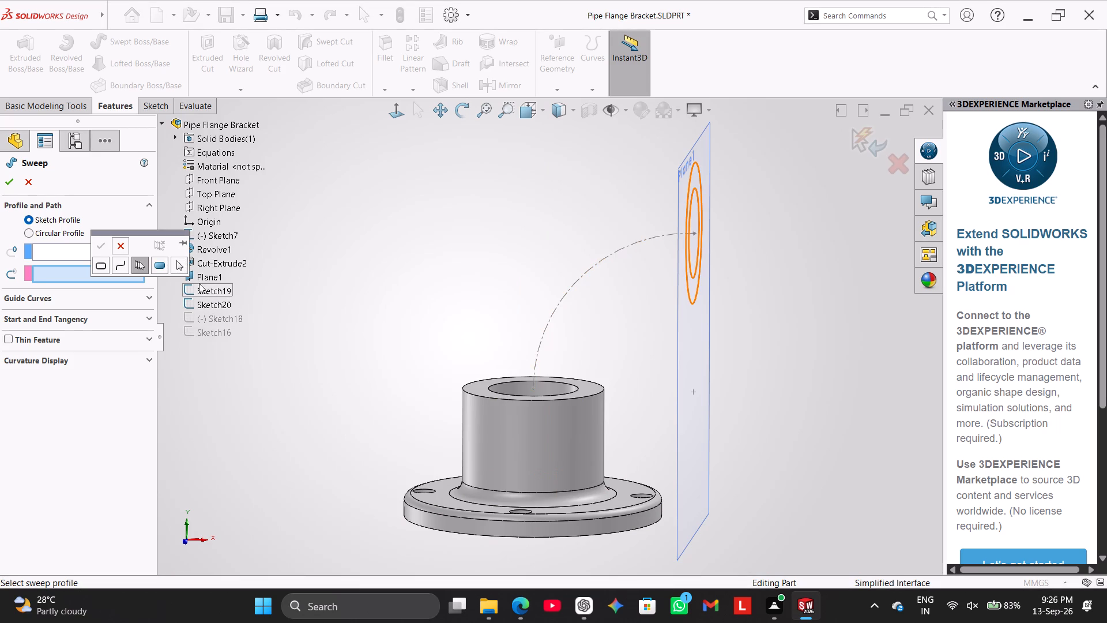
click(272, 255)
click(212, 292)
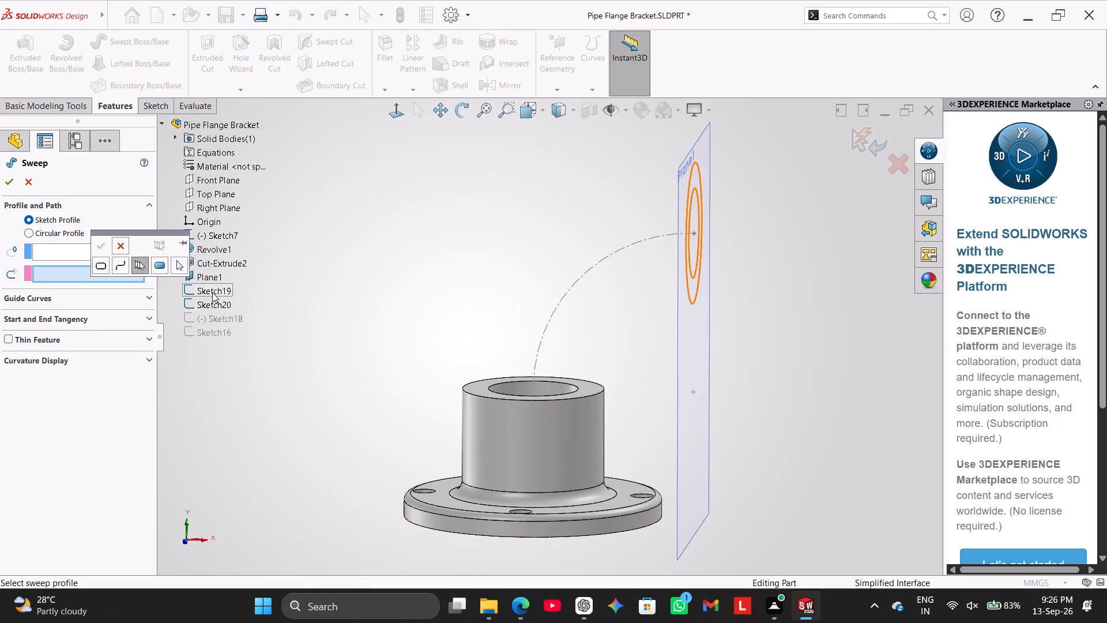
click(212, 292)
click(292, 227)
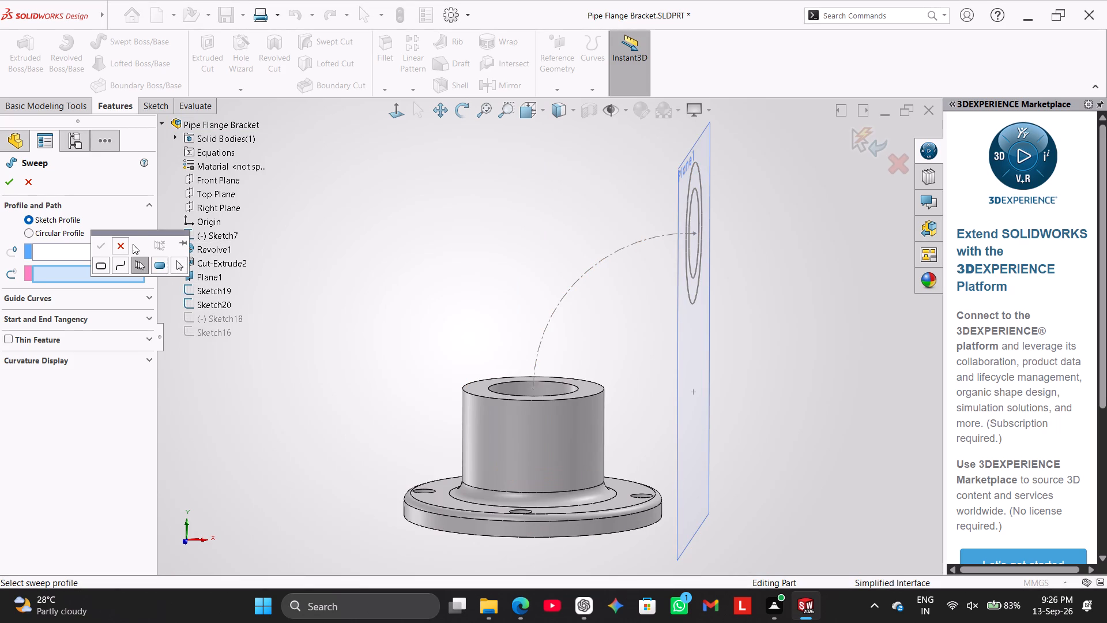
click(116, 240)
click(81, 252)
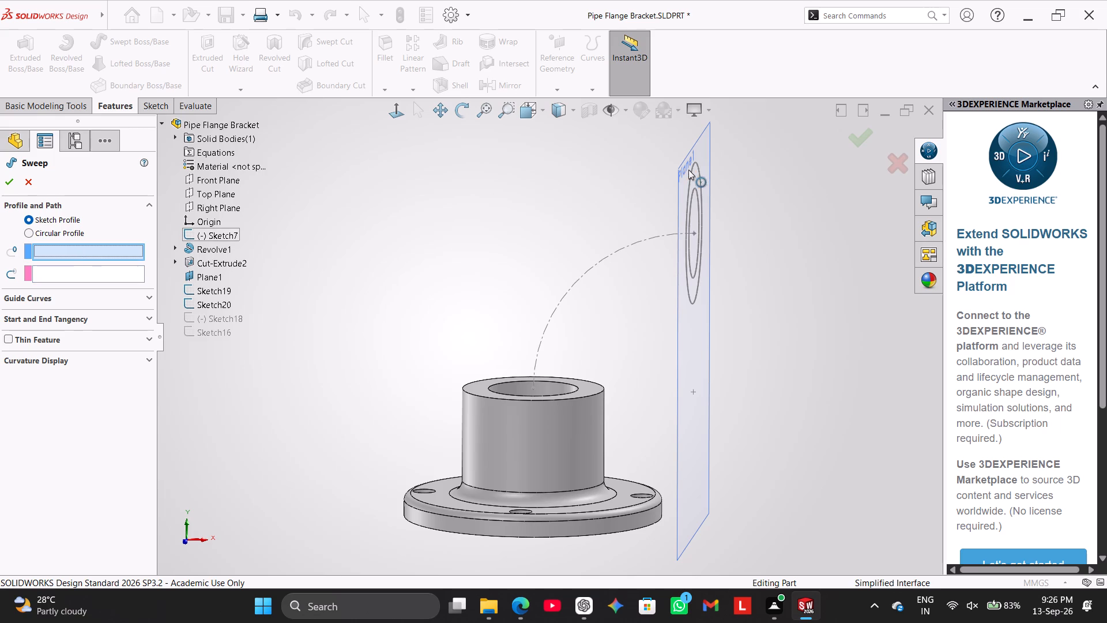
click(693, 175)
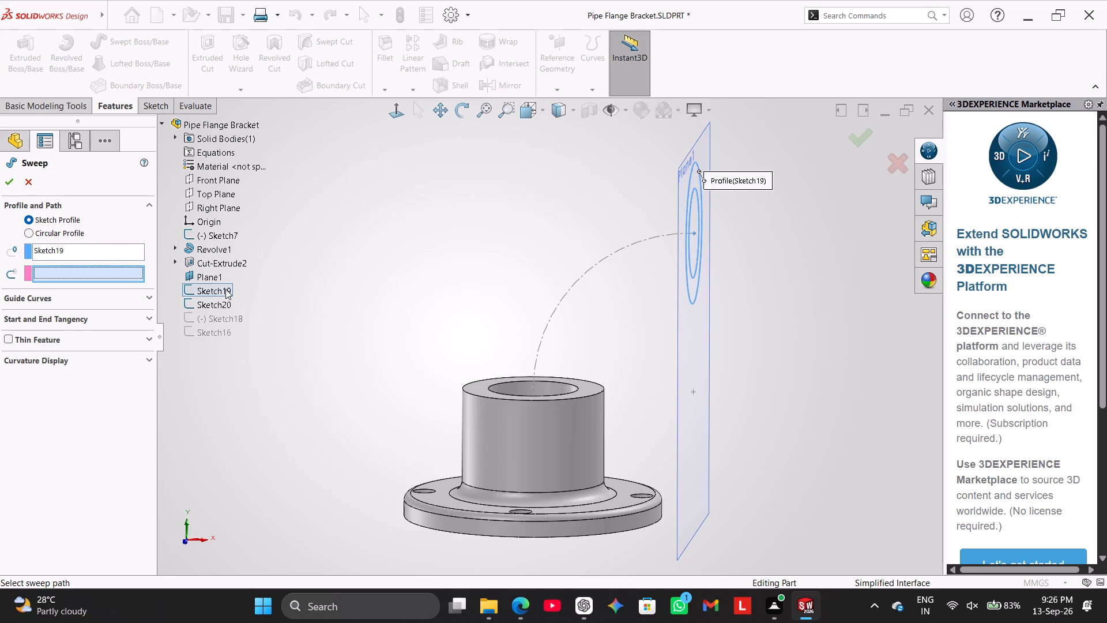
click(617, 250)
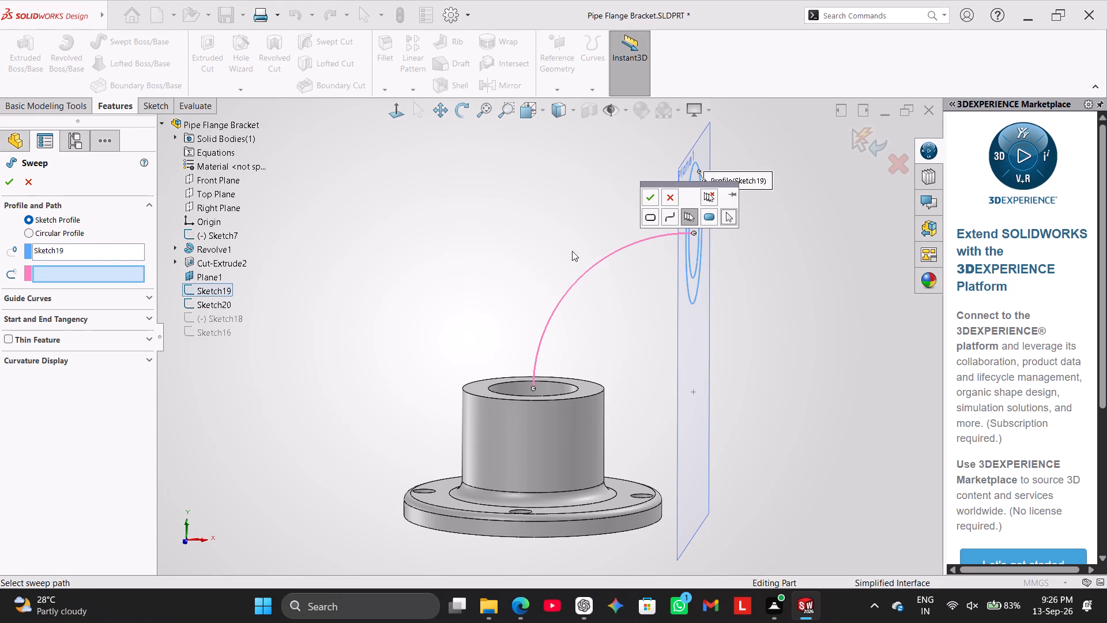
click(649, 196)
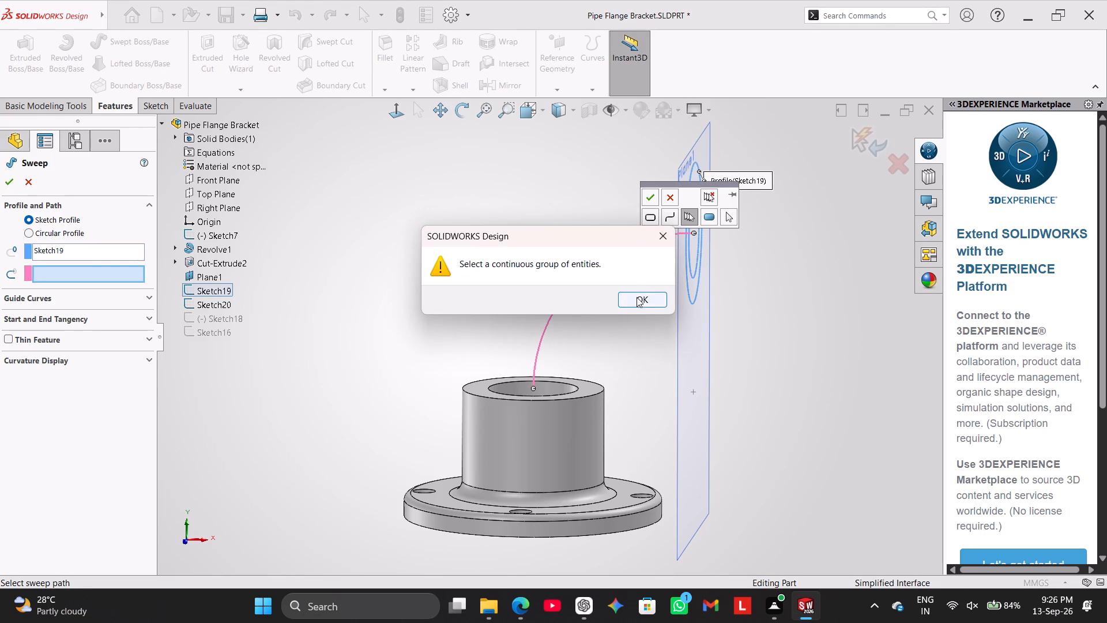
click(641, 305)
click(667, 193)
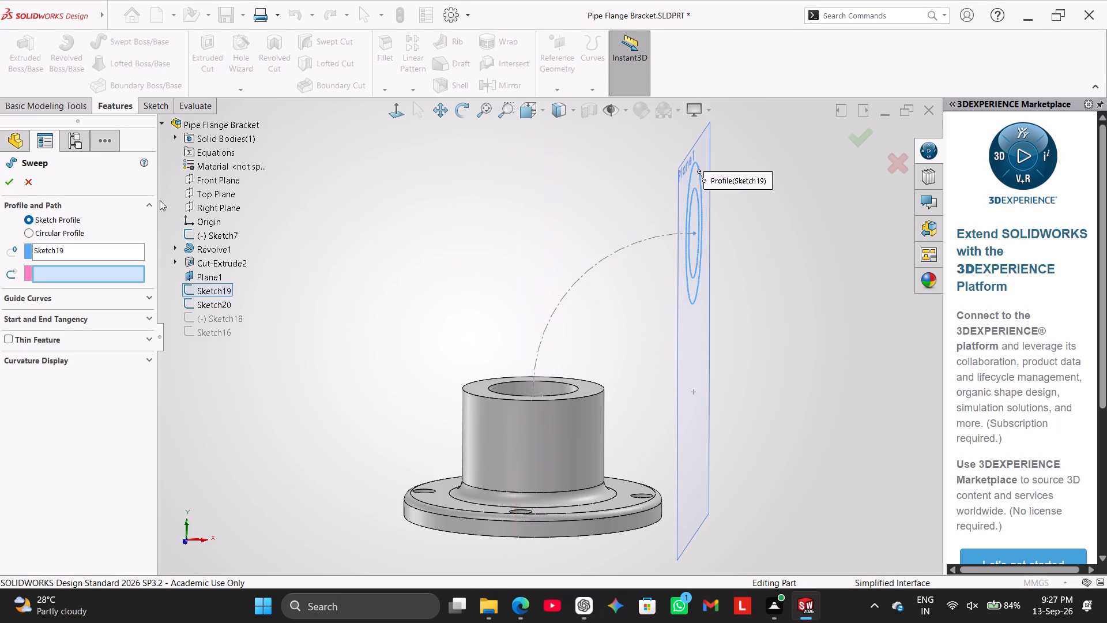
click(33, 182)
Reopen the path arc's sketch for editing and convert the arc from construction back to regular geometry.
right_click(590, 266)
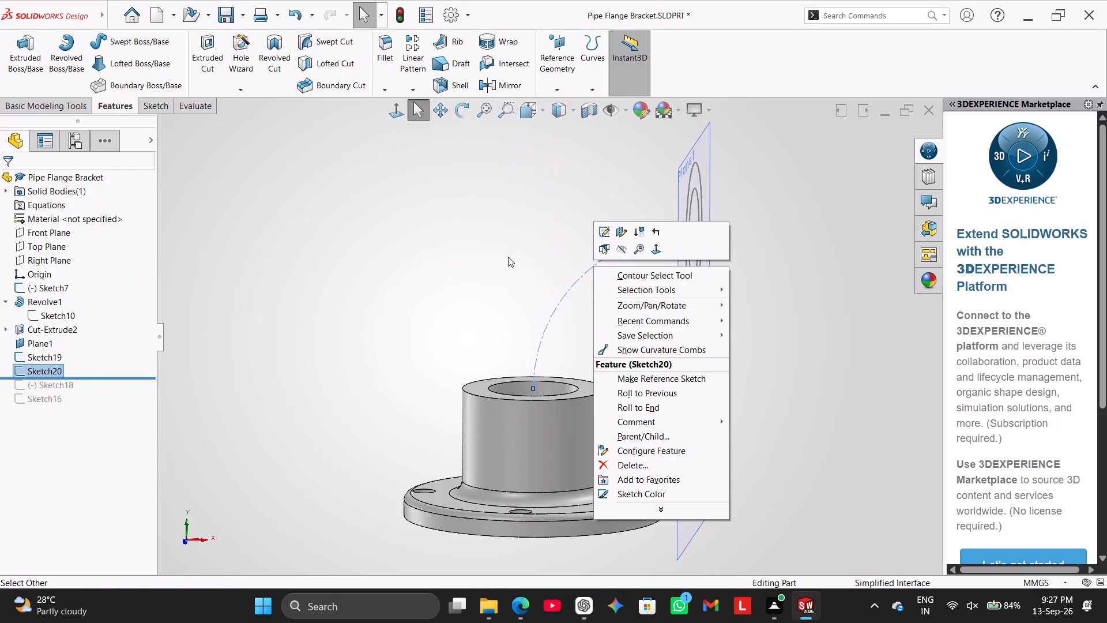
click(502, 252)
double_click(594, 266)
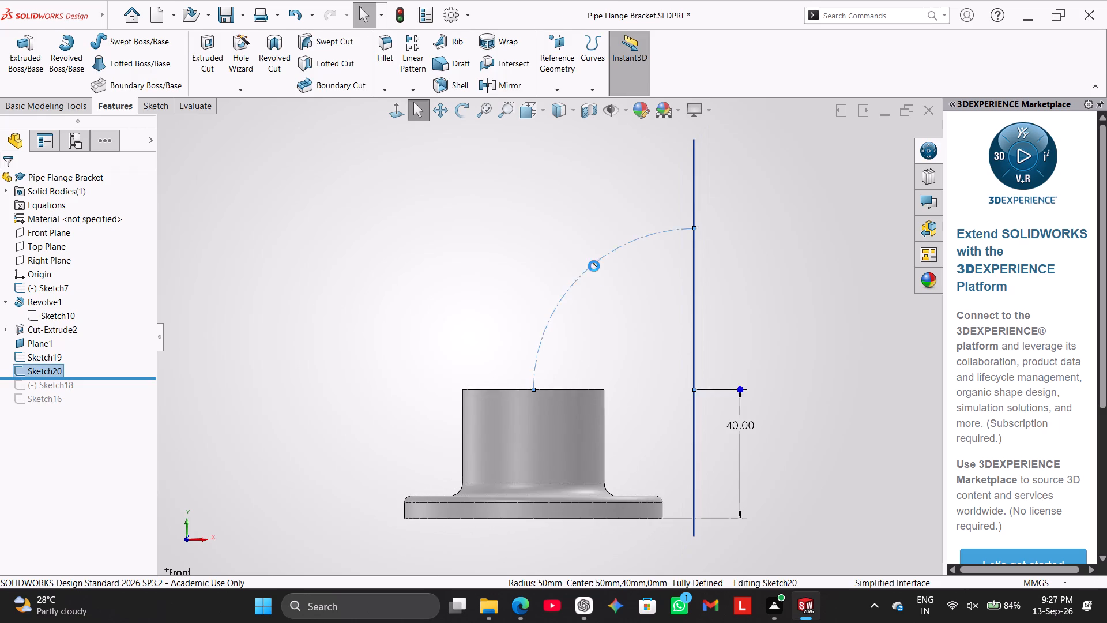
right_click(594, 266)
click(627, 243)
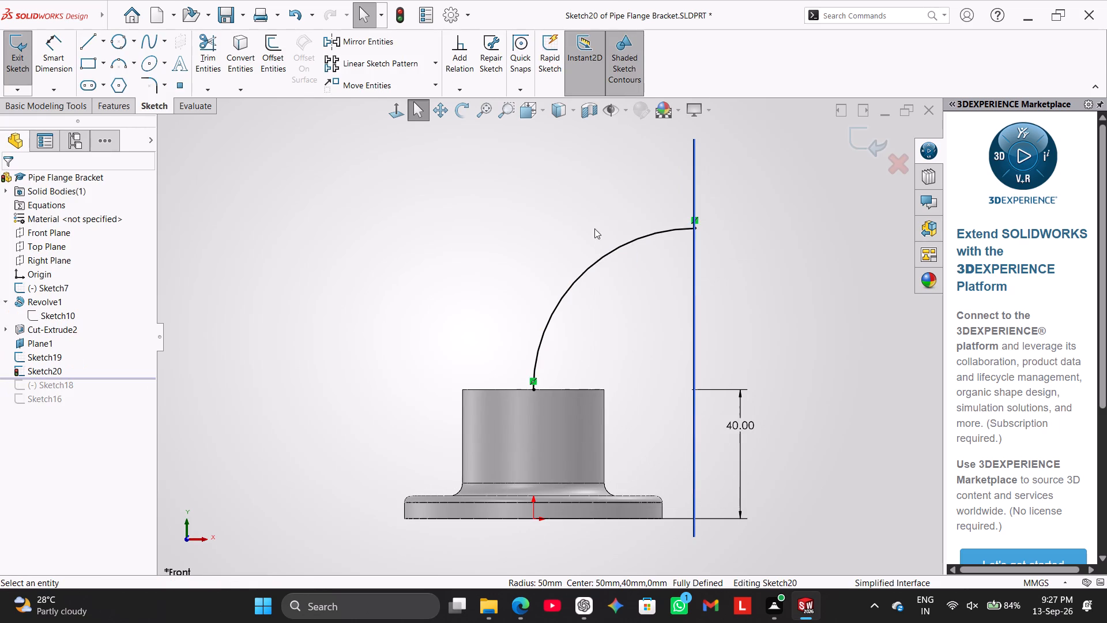
Sweep the ring profile on Plane1 along the arc path to the hub's top as a solid pipe bend.
middle_drag(594, 228, 551, 262)
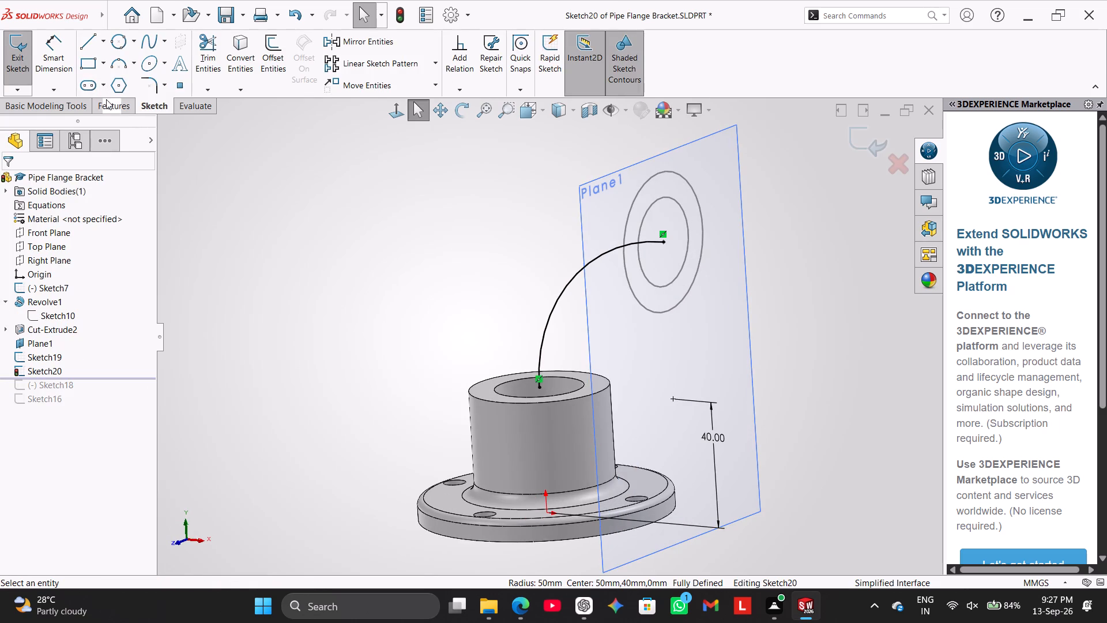
click(110, 102)
click(121, 39)
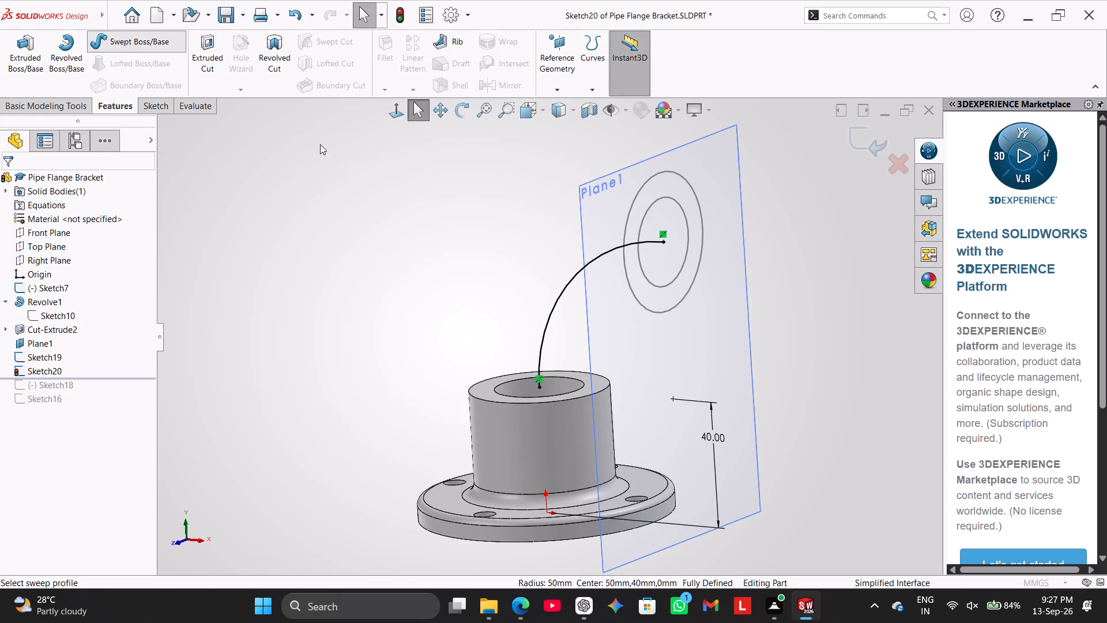
click(644, 184)
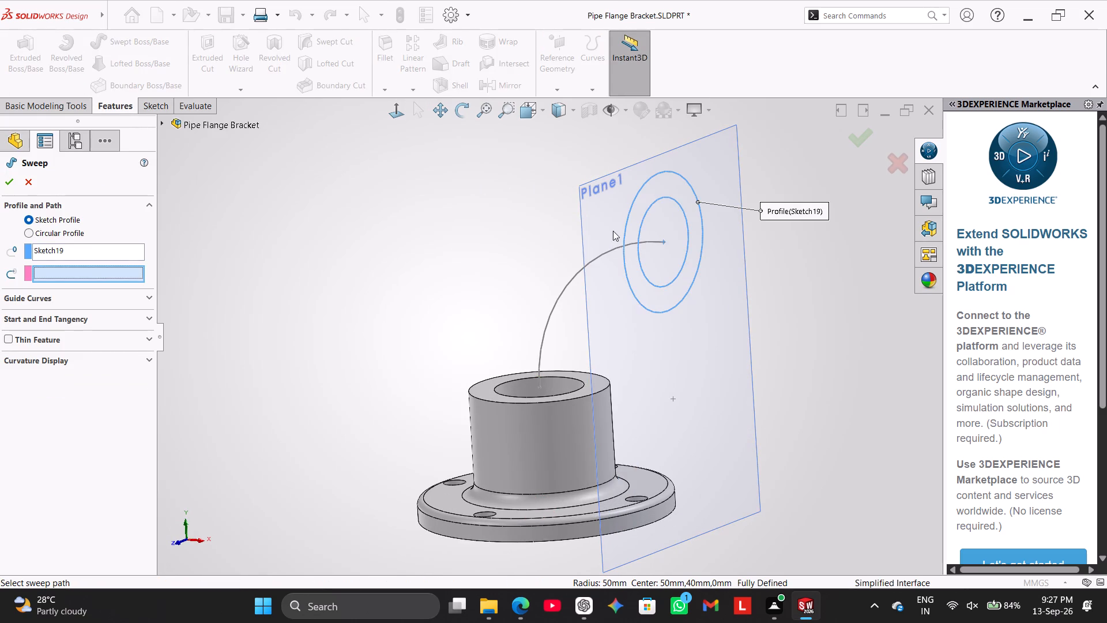
middle_drag(304, 302, 379, 295)
scroll(480, 265, down, 1)
middle_drag(479, 265, 453, 267)
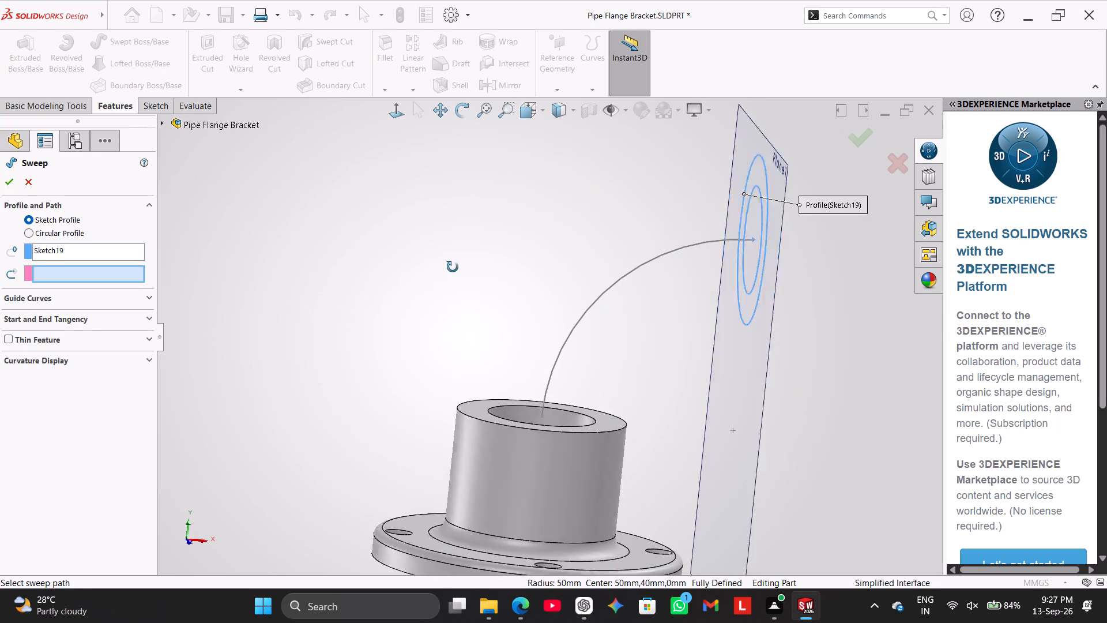
middle_drag(453, 267, 438, 268)
middle_click(557, 247)
scroll(545, 243, up, 2)
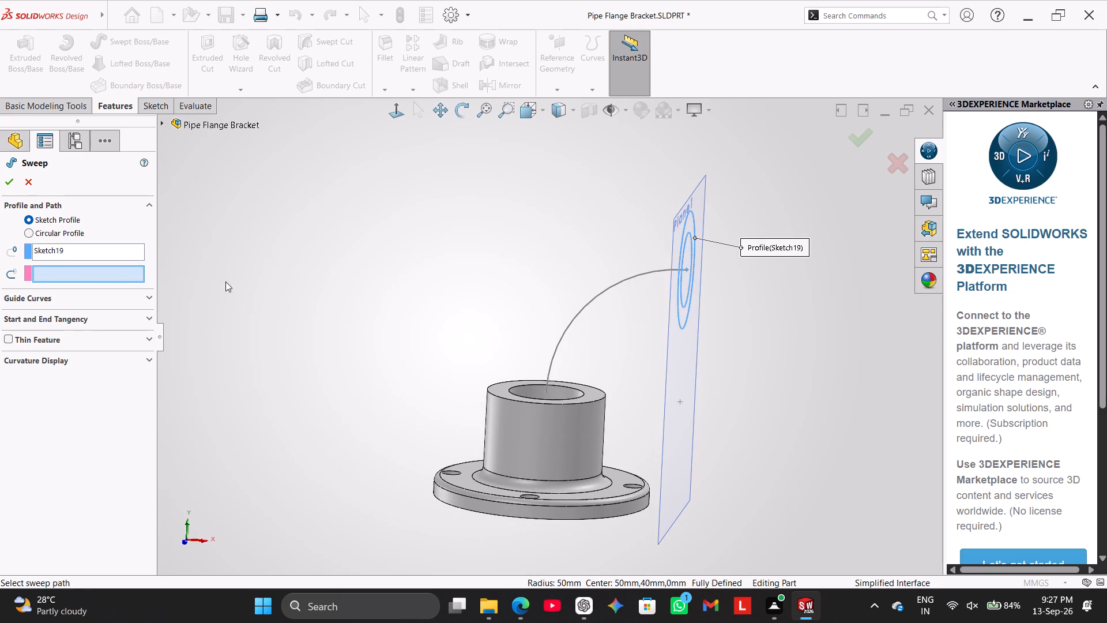
click(111, 280)
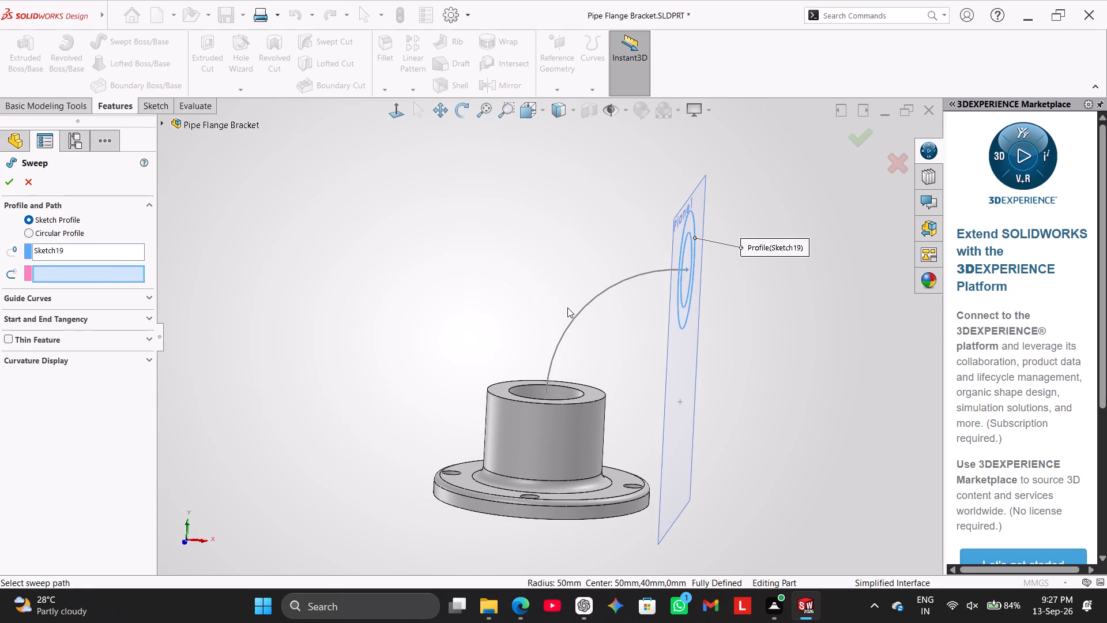
click(578, 313)
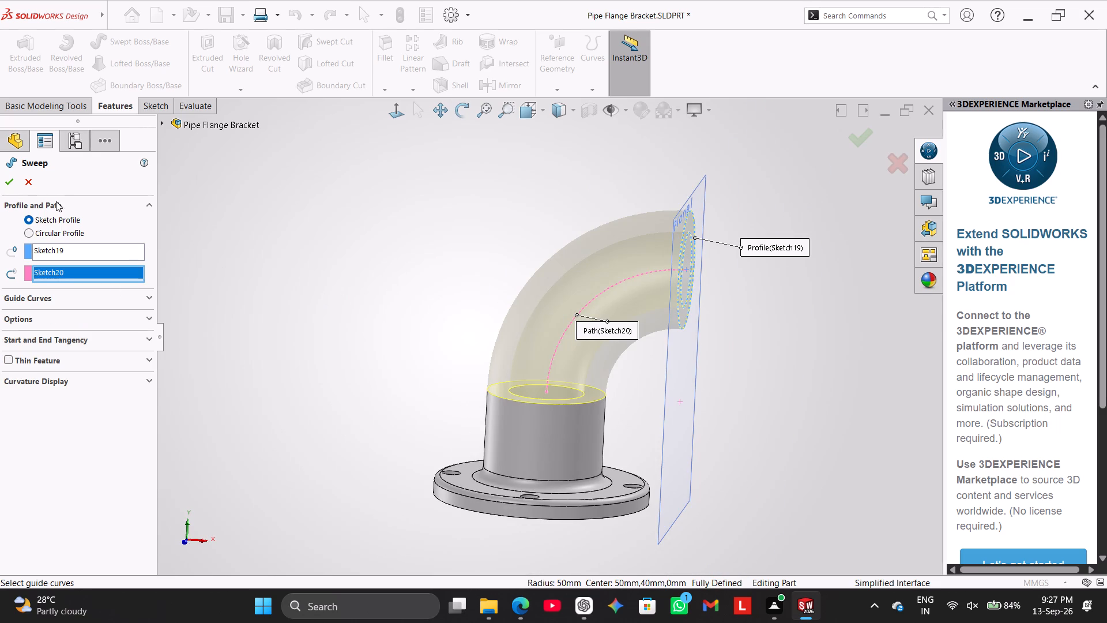
click(2, 183)
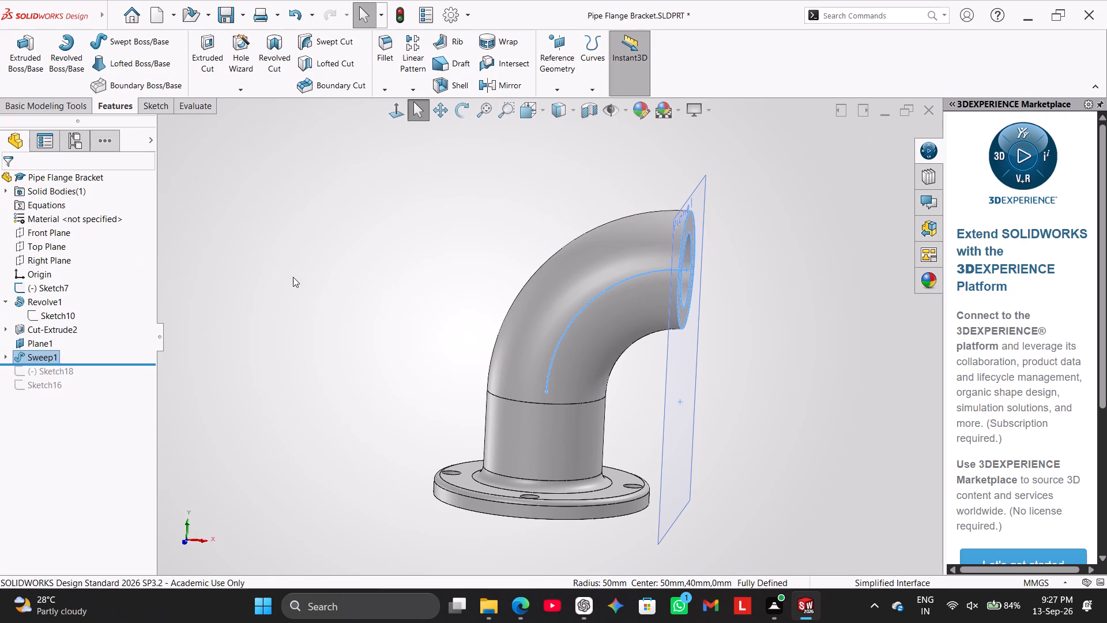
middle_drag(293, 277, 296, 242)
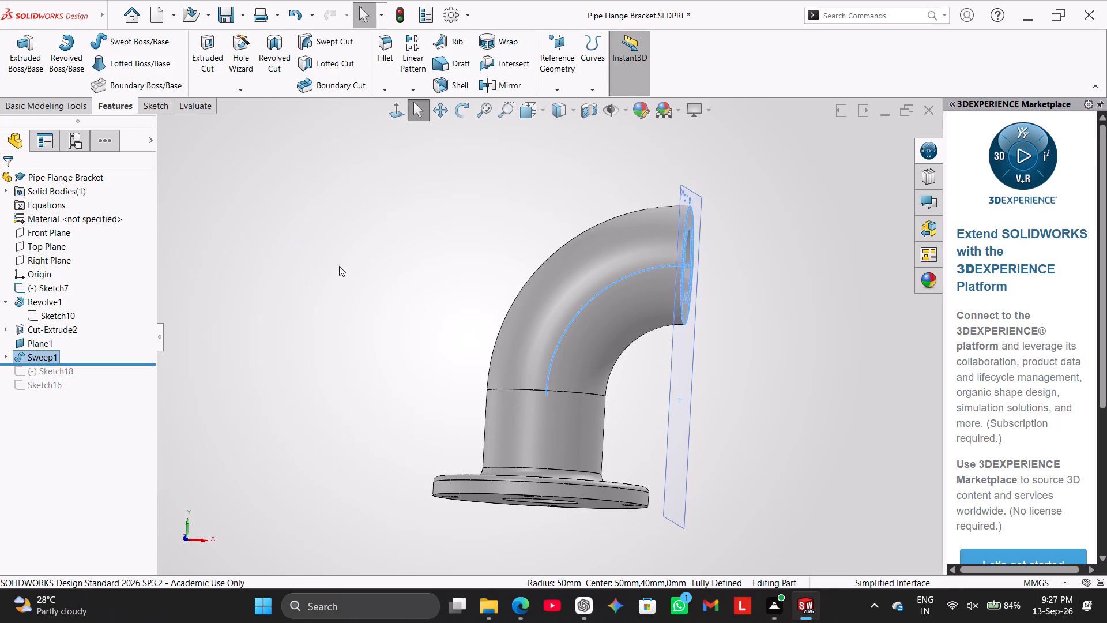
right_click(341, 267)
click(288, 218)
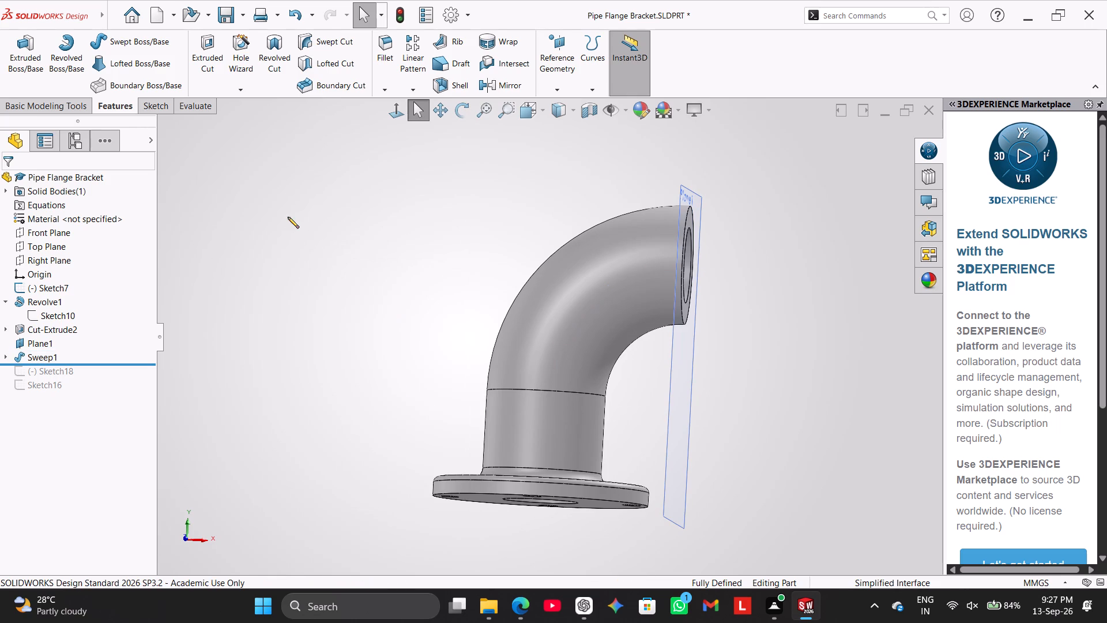
Roll the feature history forward to the end of the tree and delete Sketch16.
right_drag(274, 271, 412, 145)
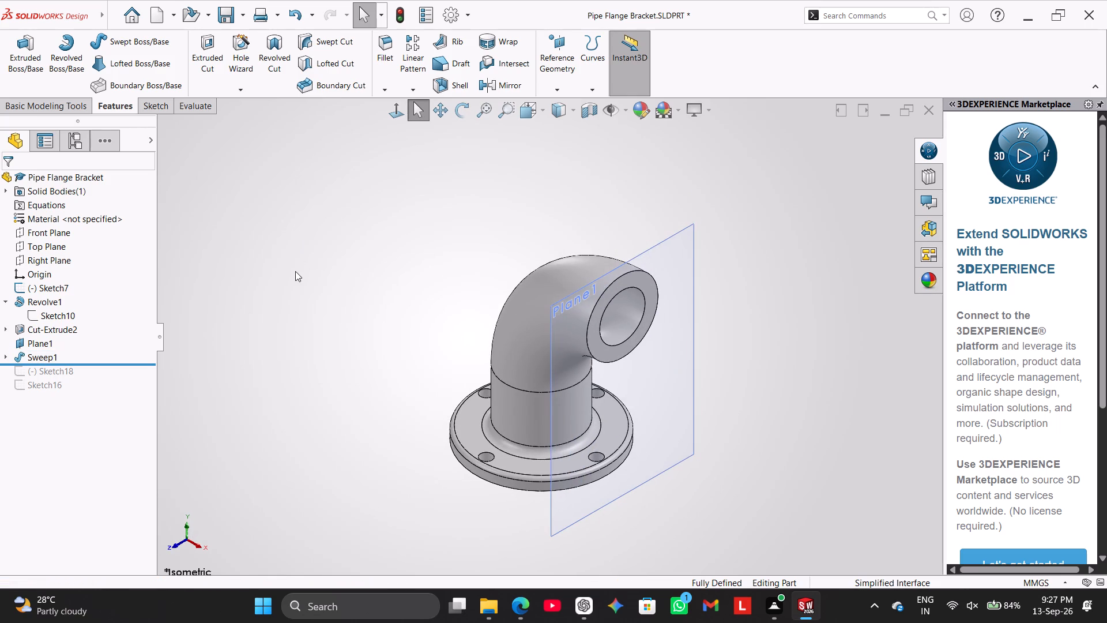
click(295, 271)
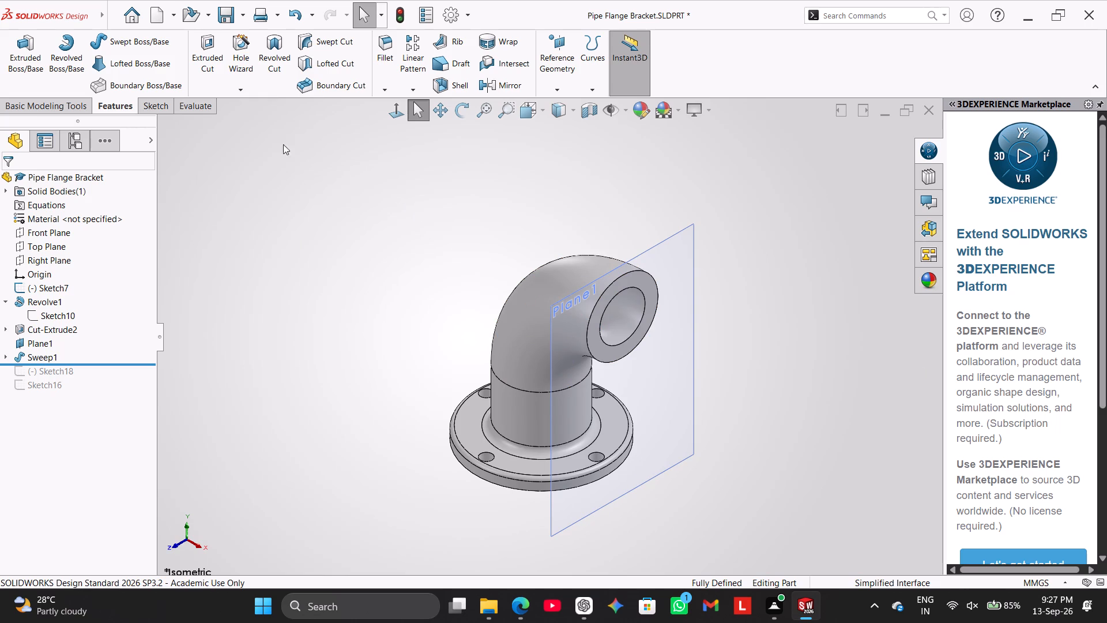
drag(81, 366, 92, 391)
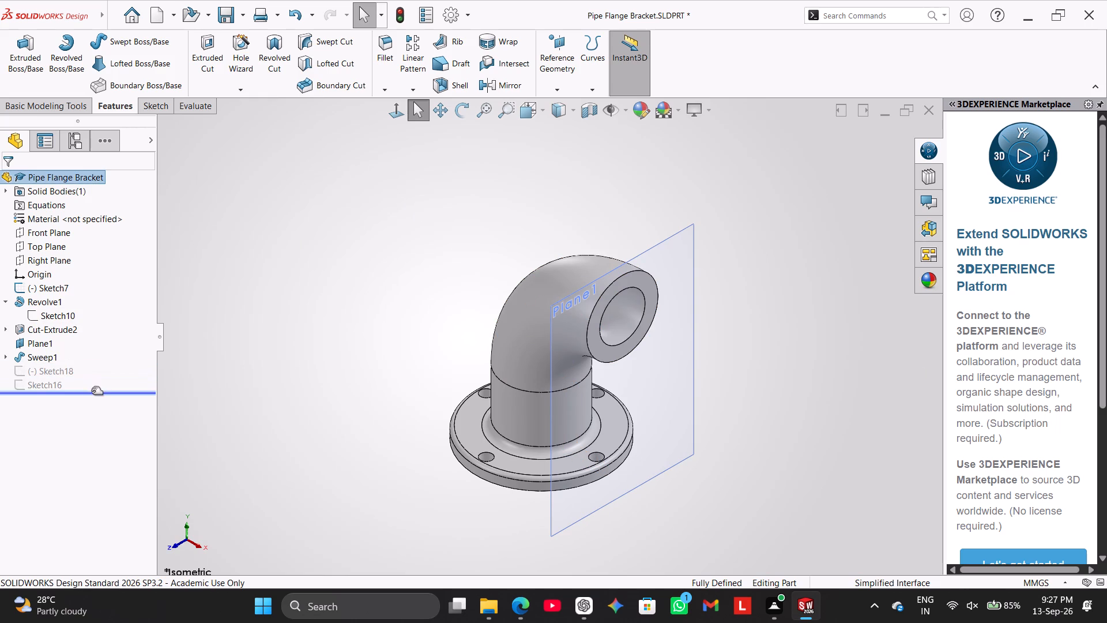
drag(92, 391, 92, 392)
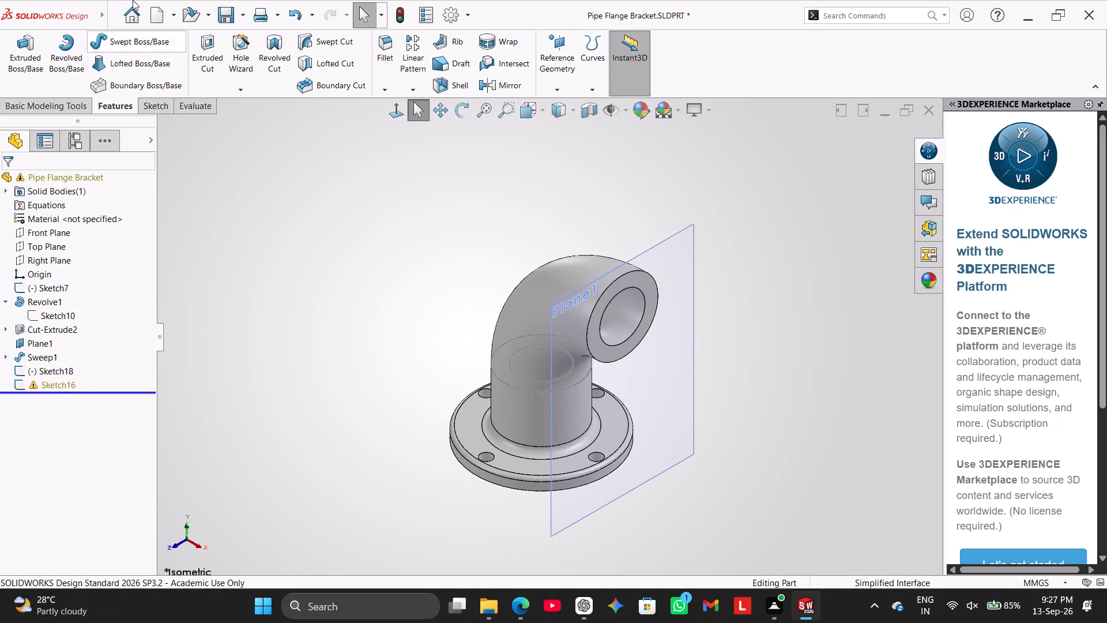
right_click(50, 380)
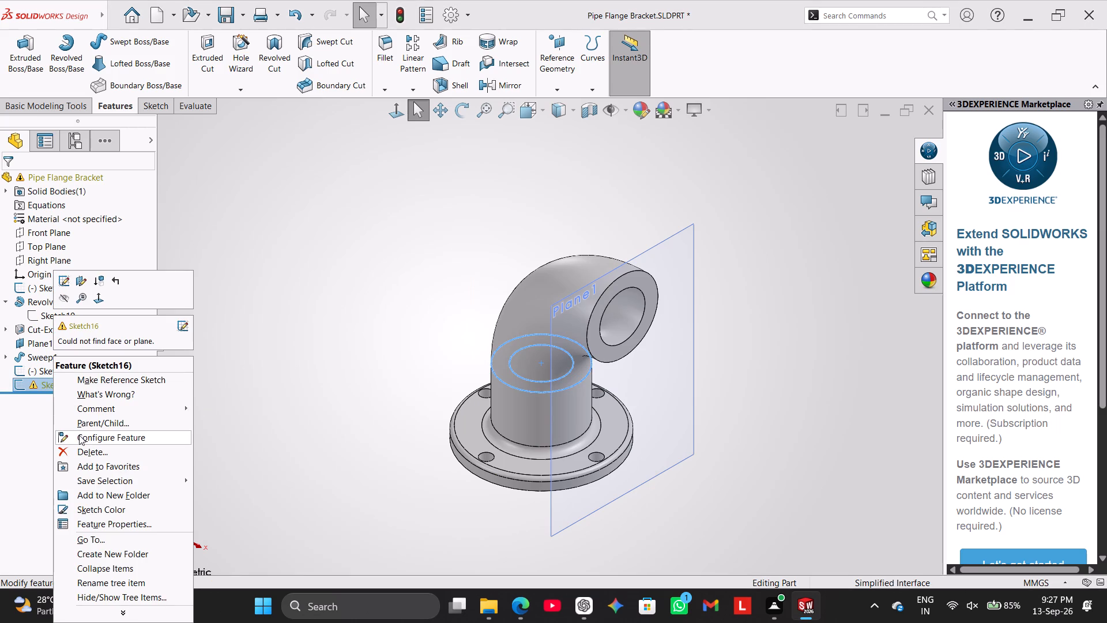
click(85, 445)
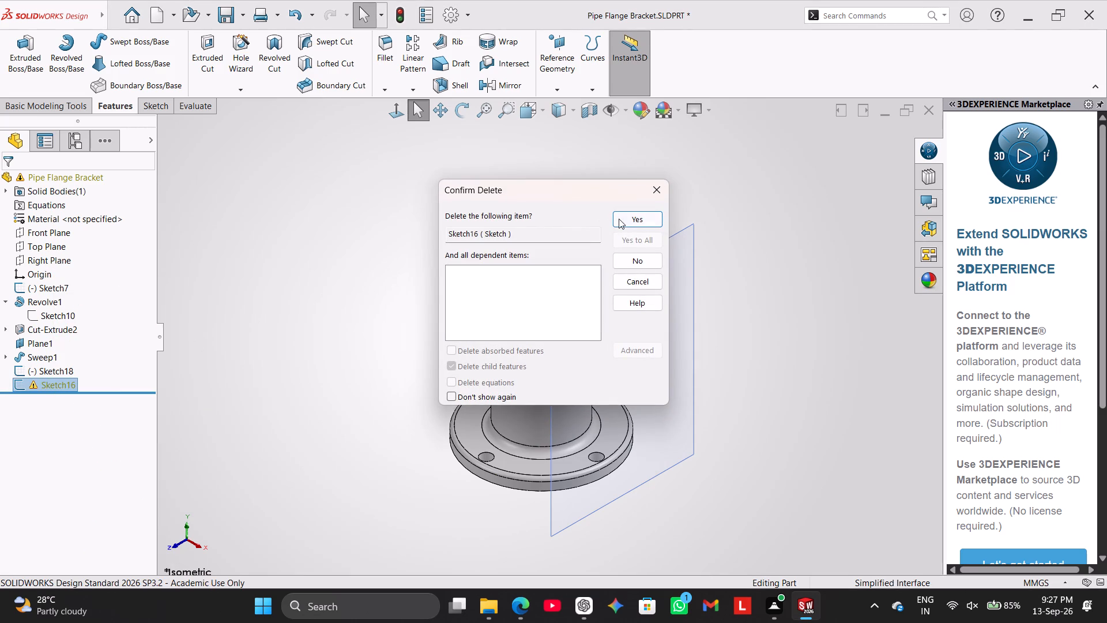
click(620, 219)
click(332, 278)
Open the leftover Sketch18 for editing and exit it without drawing anything.
middle_drag(332, 346, 401, 290)
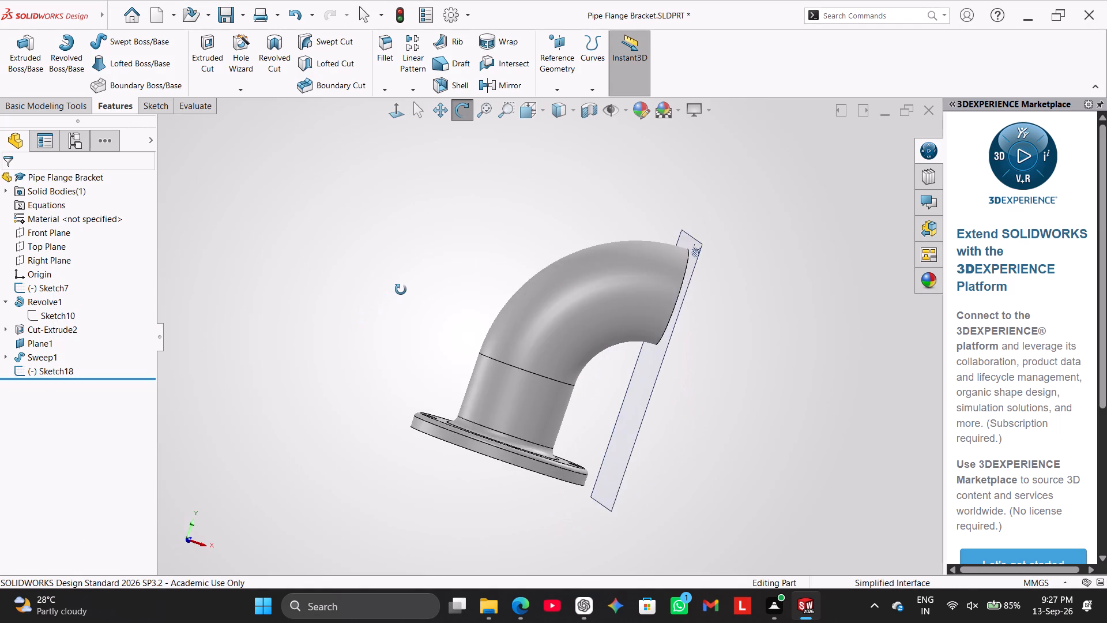
middle_drag(401, 290, 380, 272)
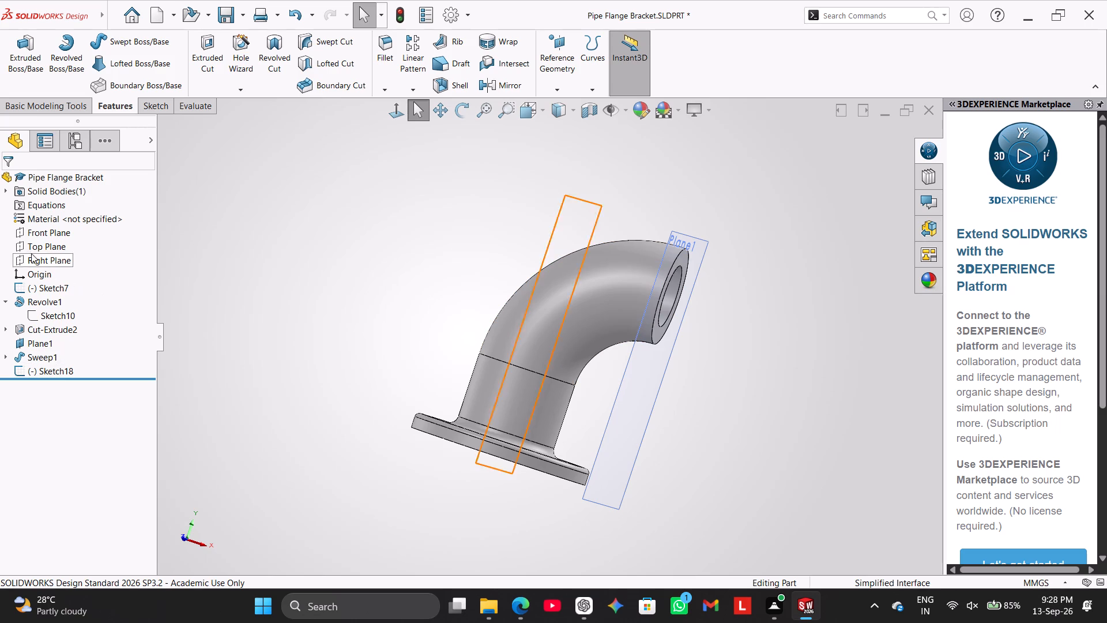
click(3, 299)
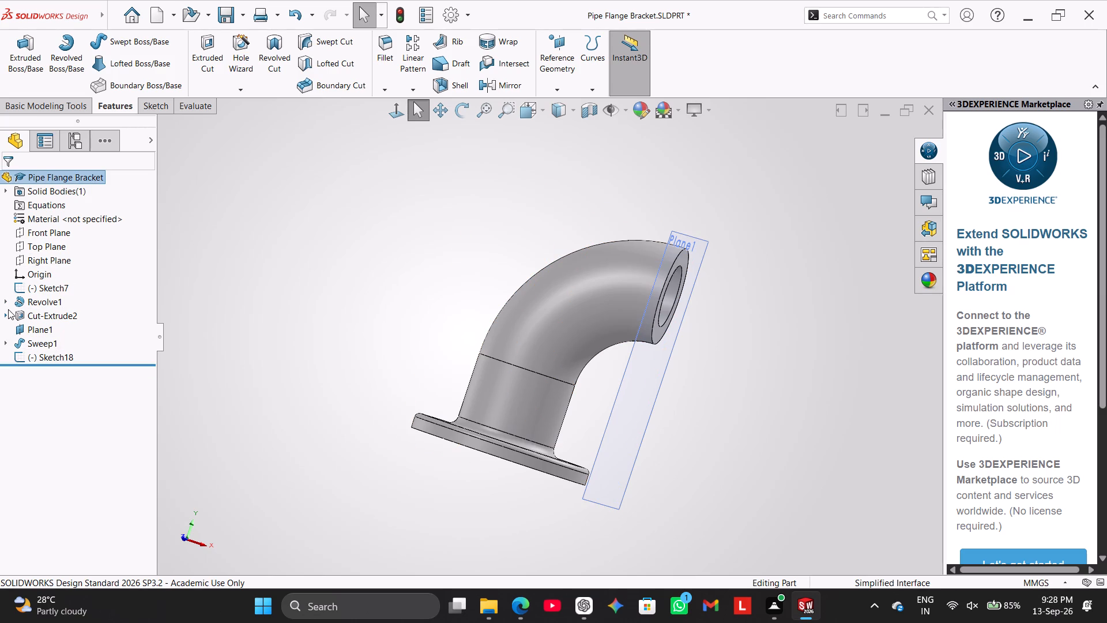
click(54, 356)
click(74, 323)
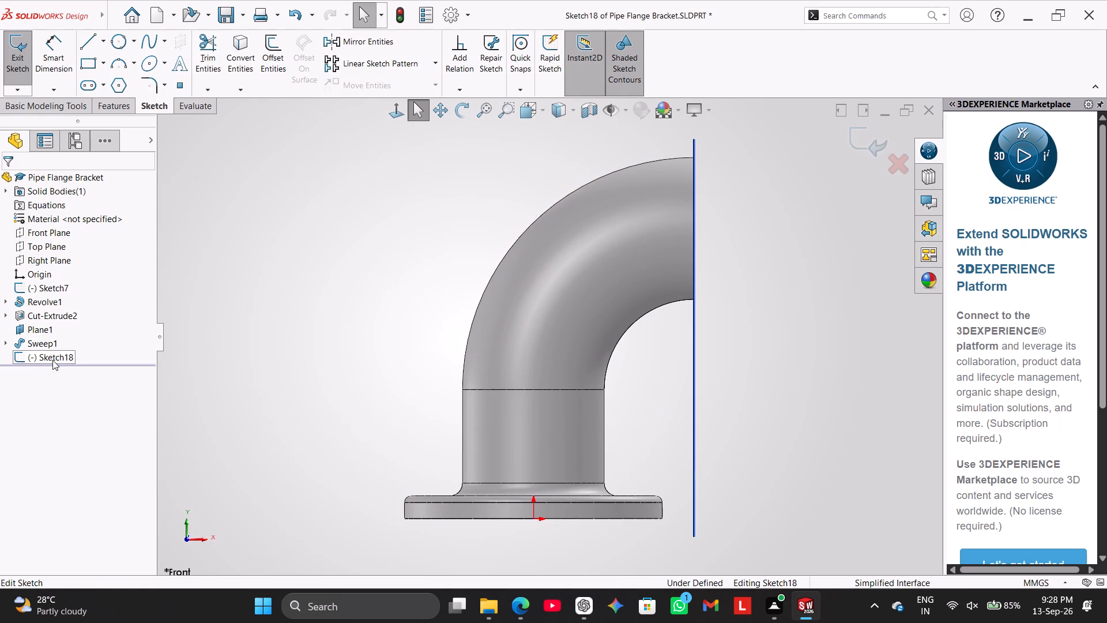
click(11, 344)
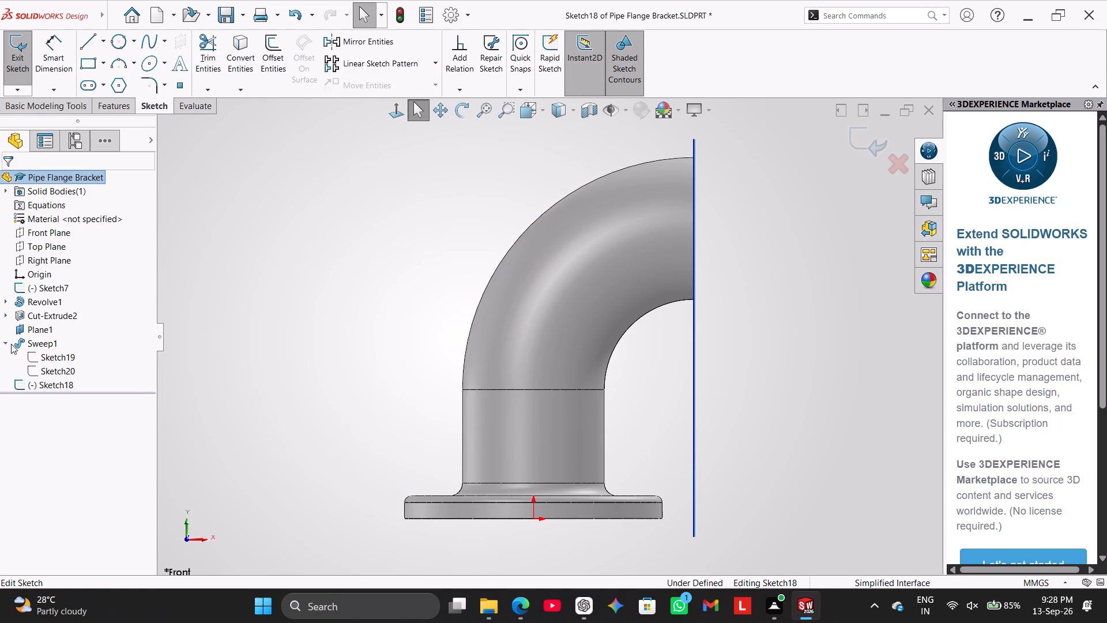
click(35, 331)
click(50, 313)
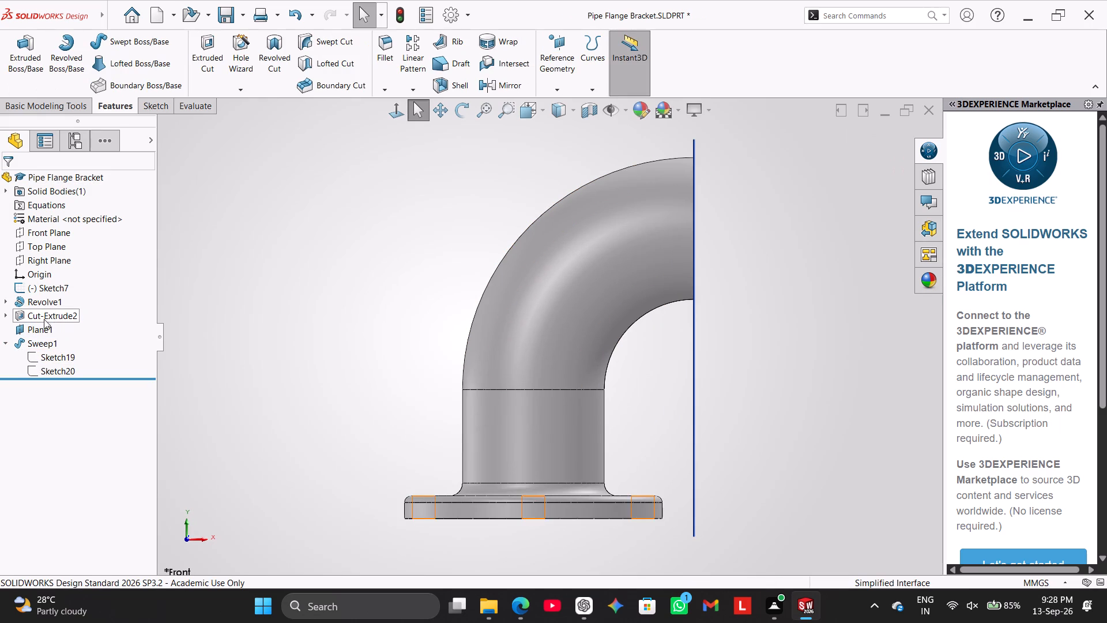
click(9, 343)
Start a sketch on Plane1 and draw a circle about 84 mm in diameter centred on the pipe bend's open end.
click(32, 328)
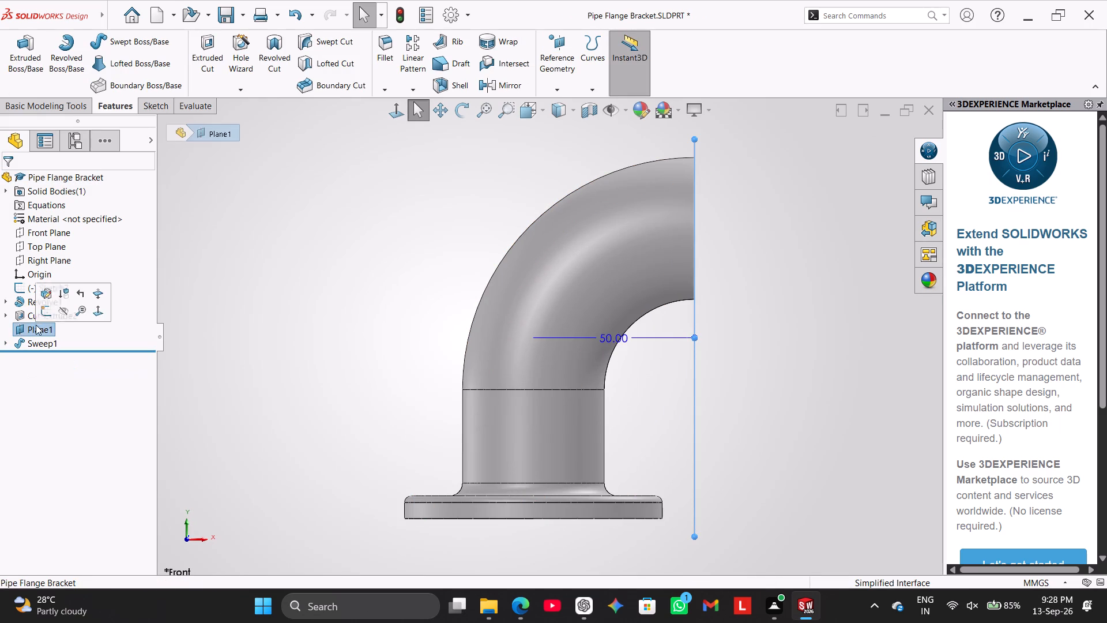
click(46, 306)
click(172, 343)
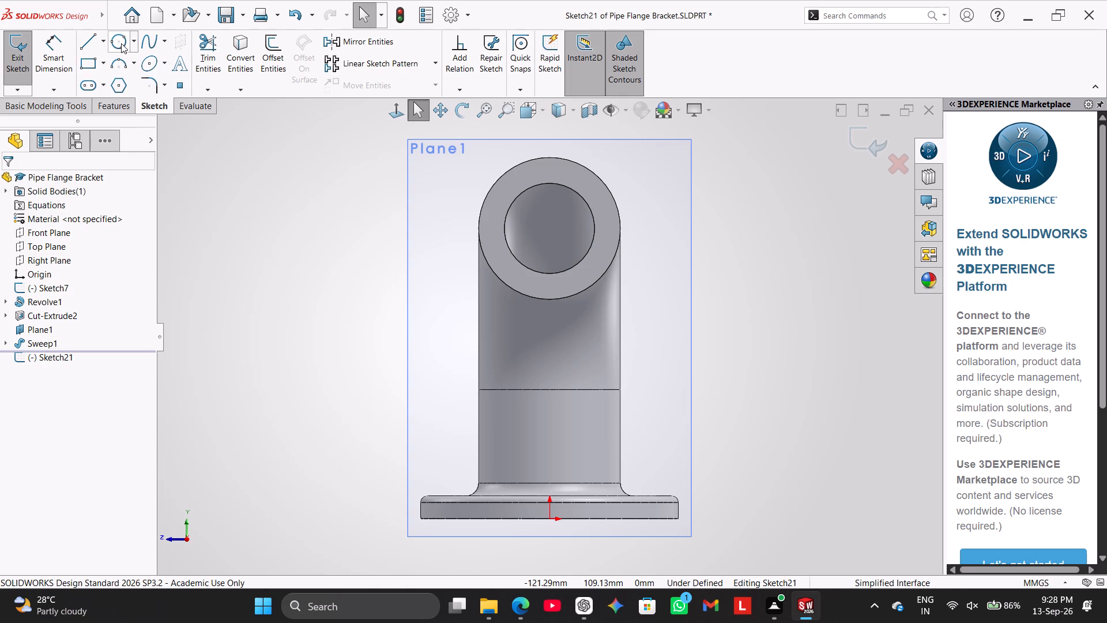
right_drag(243, 197, 241, 126)
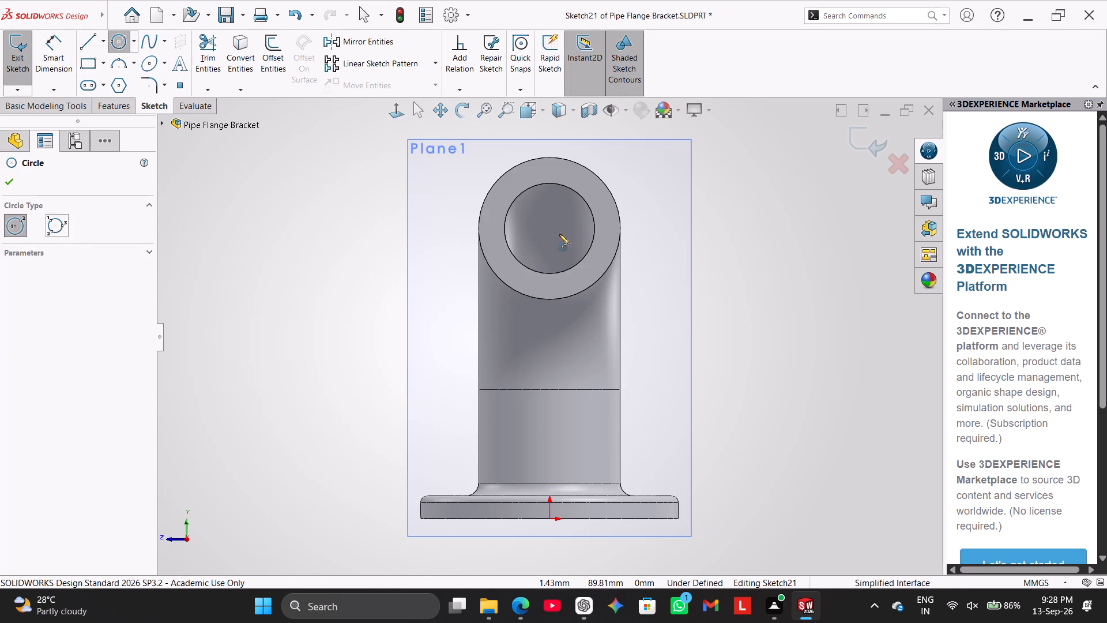
click(549, 230)
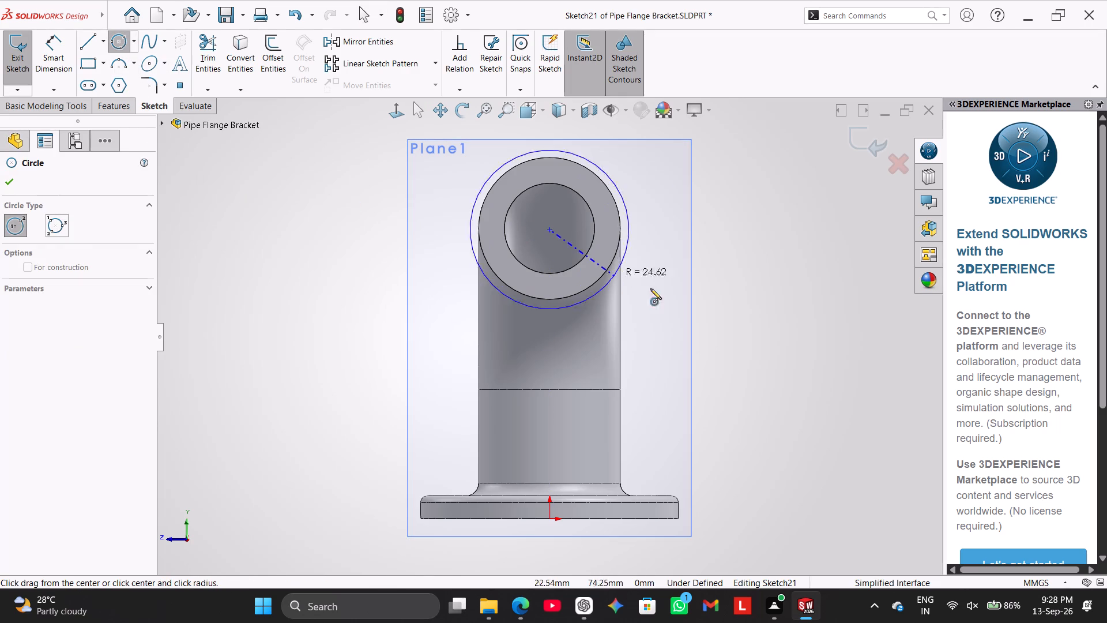
click(668, 294)
scroll(273, 286, up, 1)
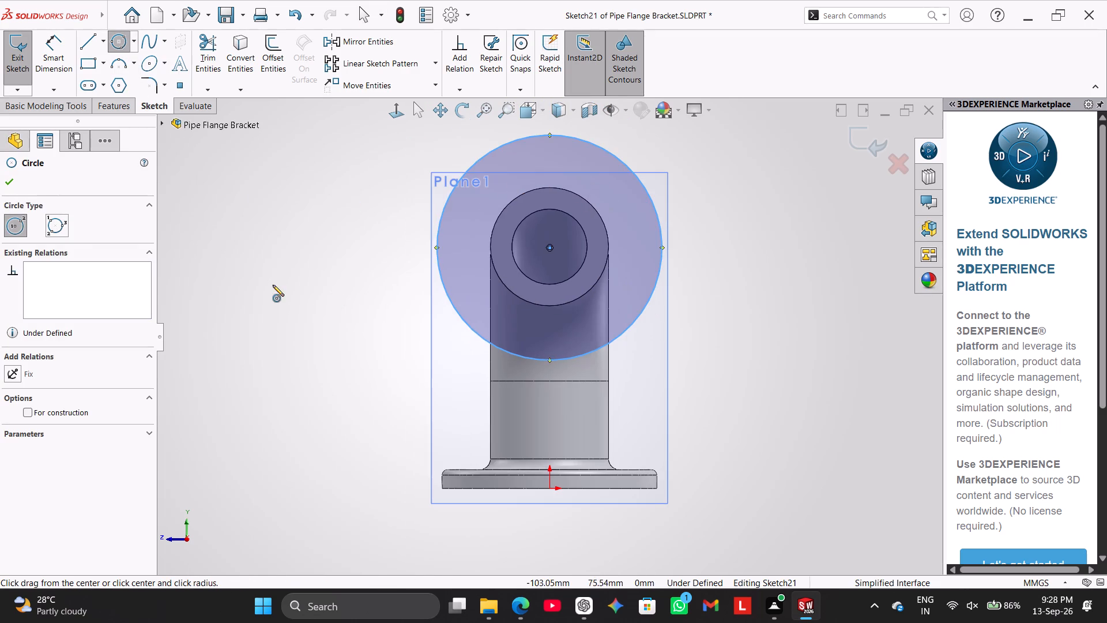
Dimension the new circle's diameter at 54 mm.
click(59, 69)
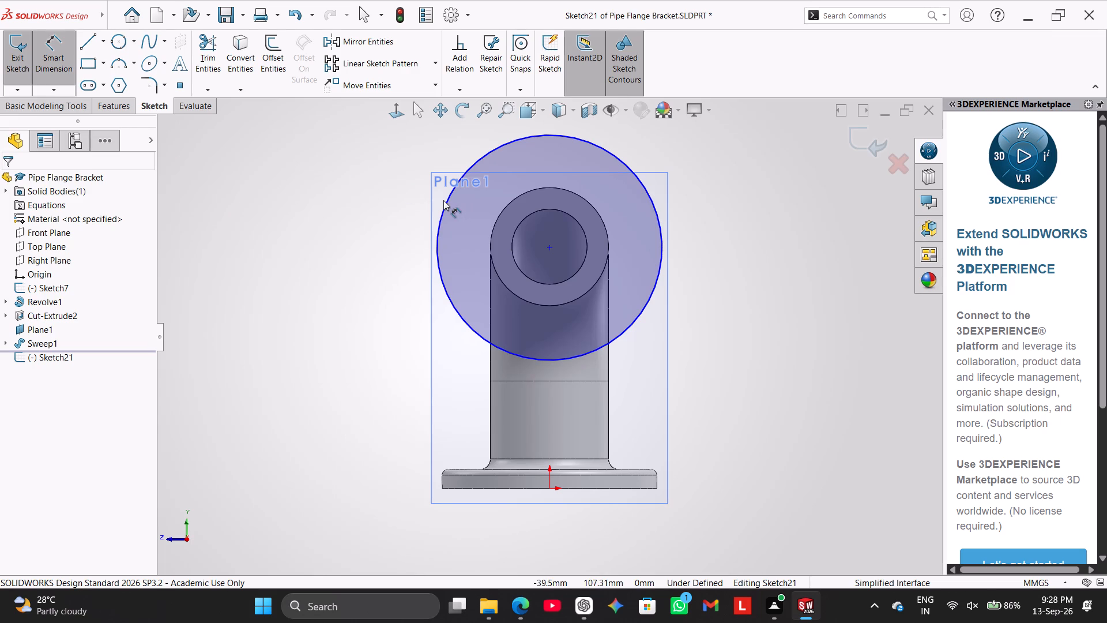
click(443, 200)
click(449, 201)
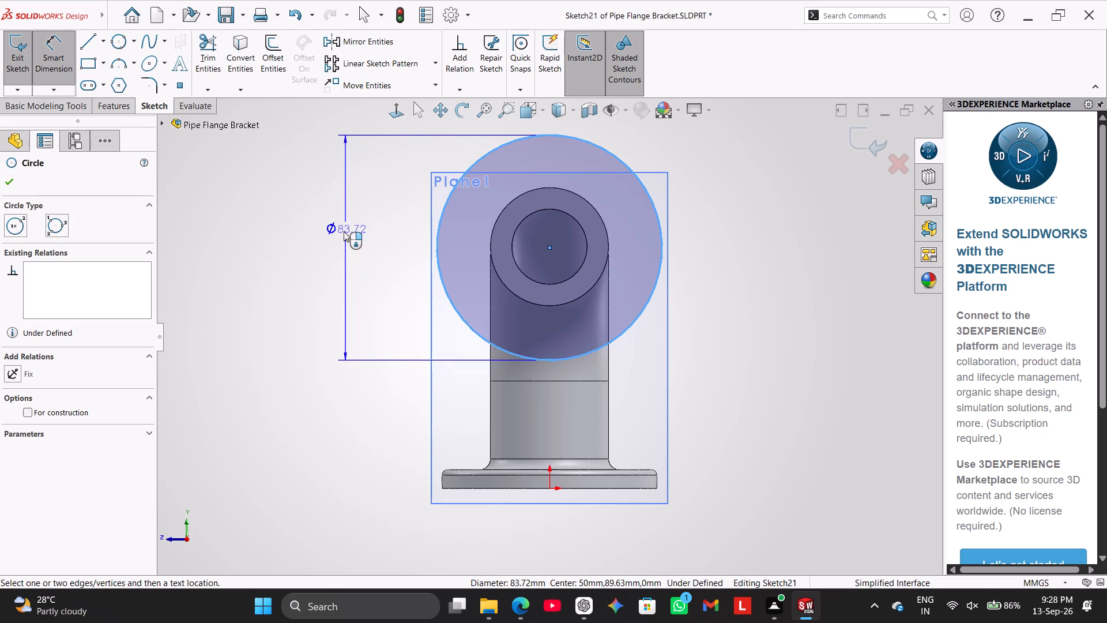
scroll(344, 231, up, 2)
click(379, 181)
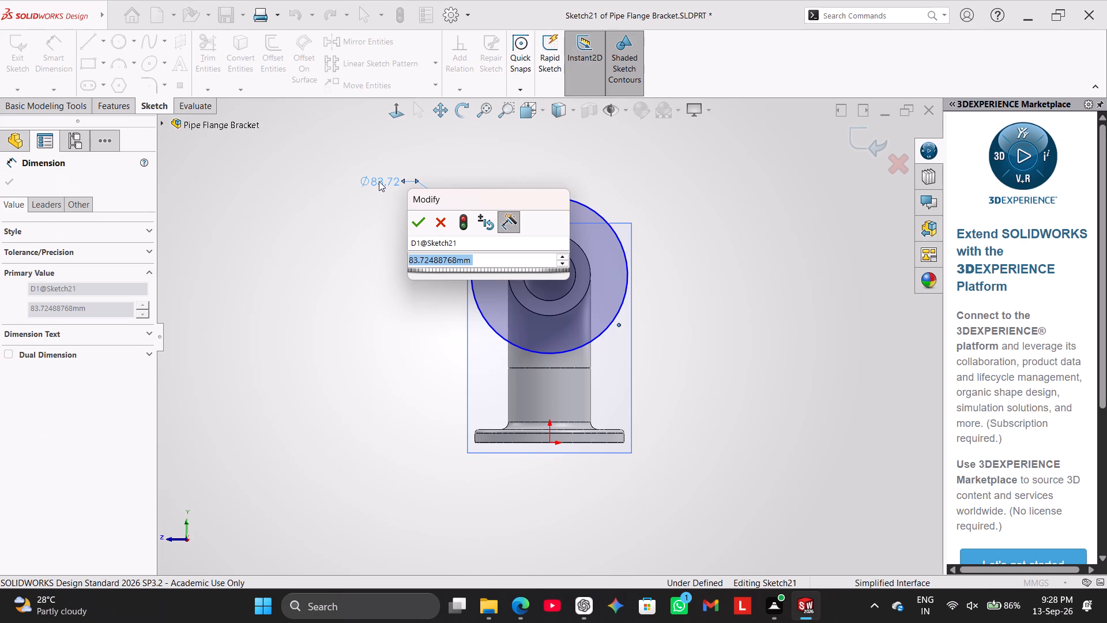
text(54)
key(Return)
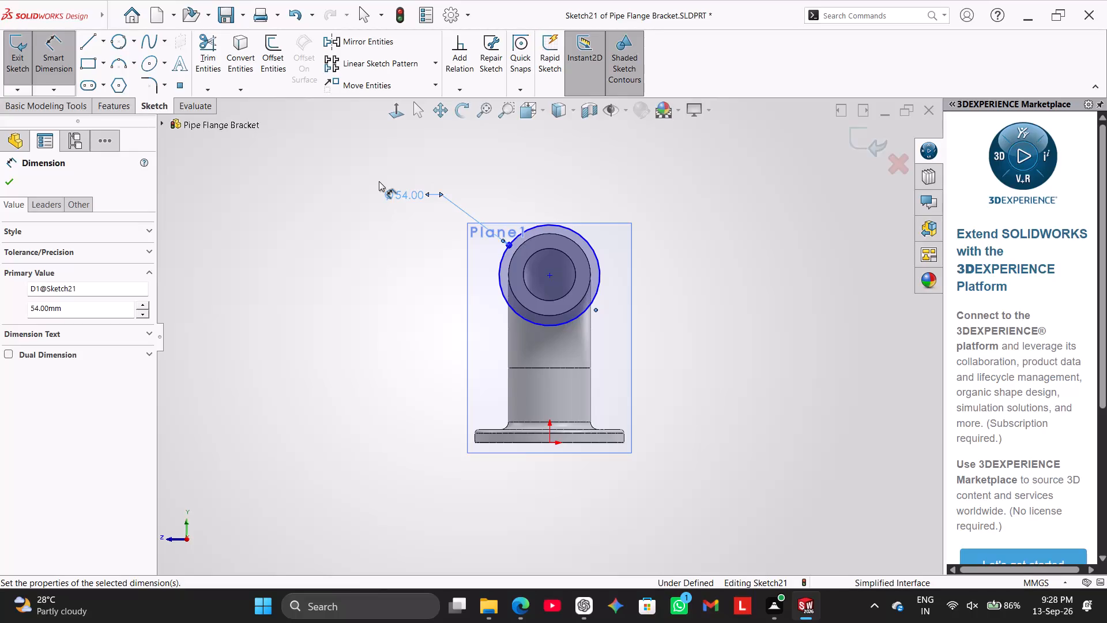
click(315, 314)
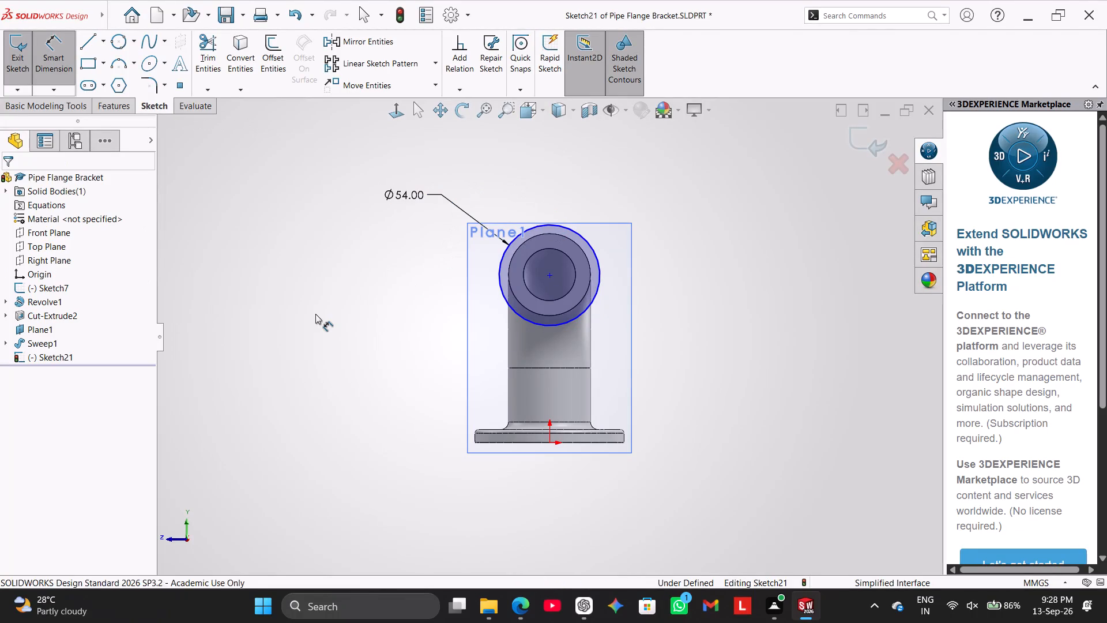
right_click(315, 314)
click(385, 354)
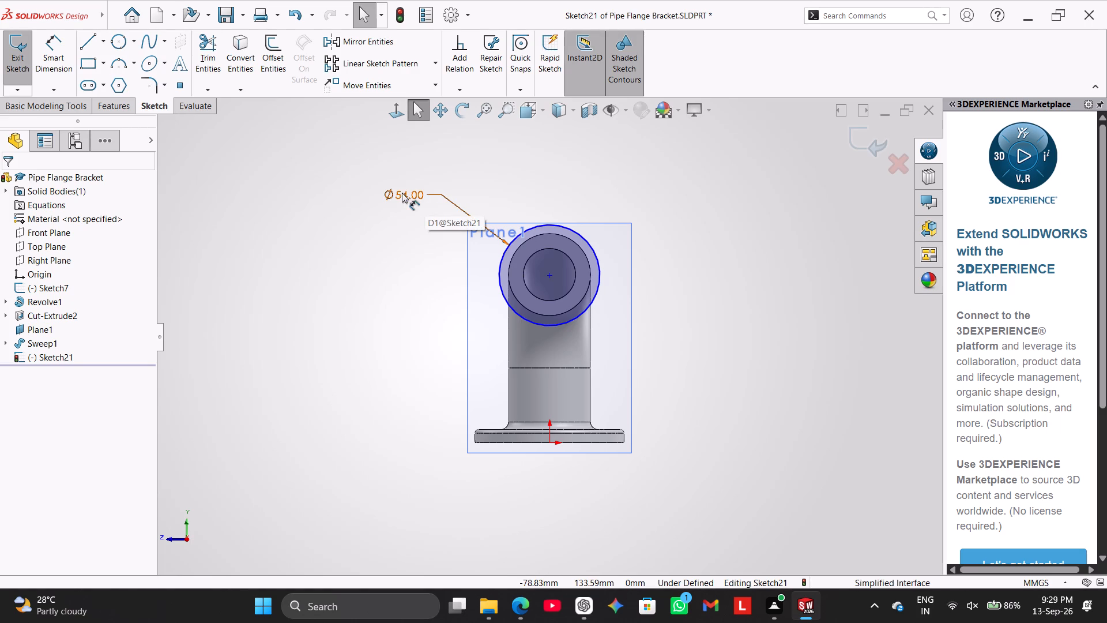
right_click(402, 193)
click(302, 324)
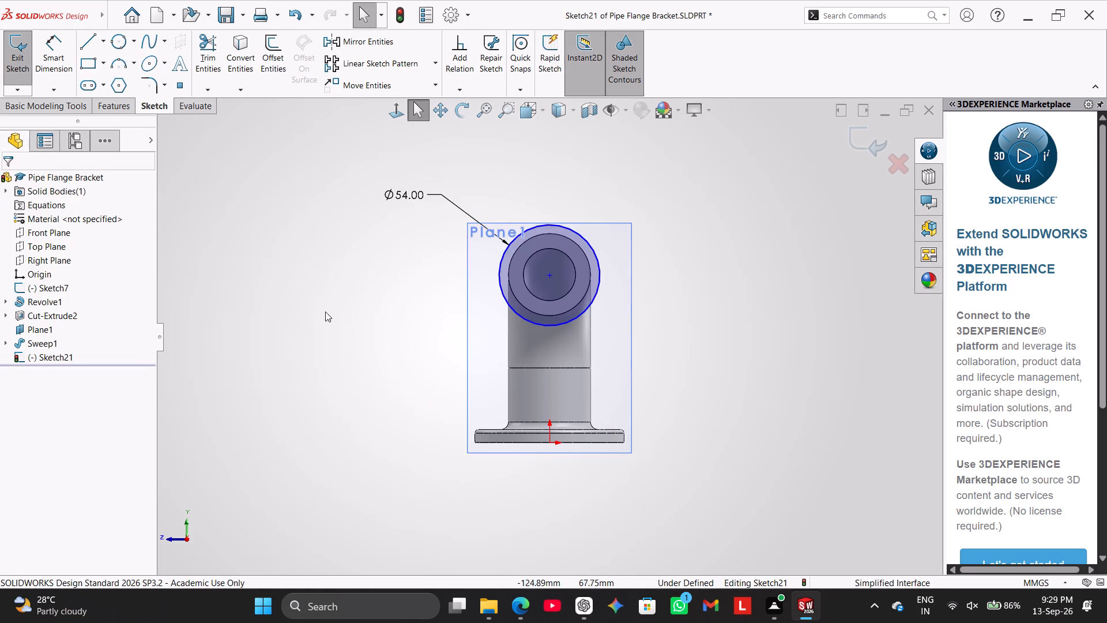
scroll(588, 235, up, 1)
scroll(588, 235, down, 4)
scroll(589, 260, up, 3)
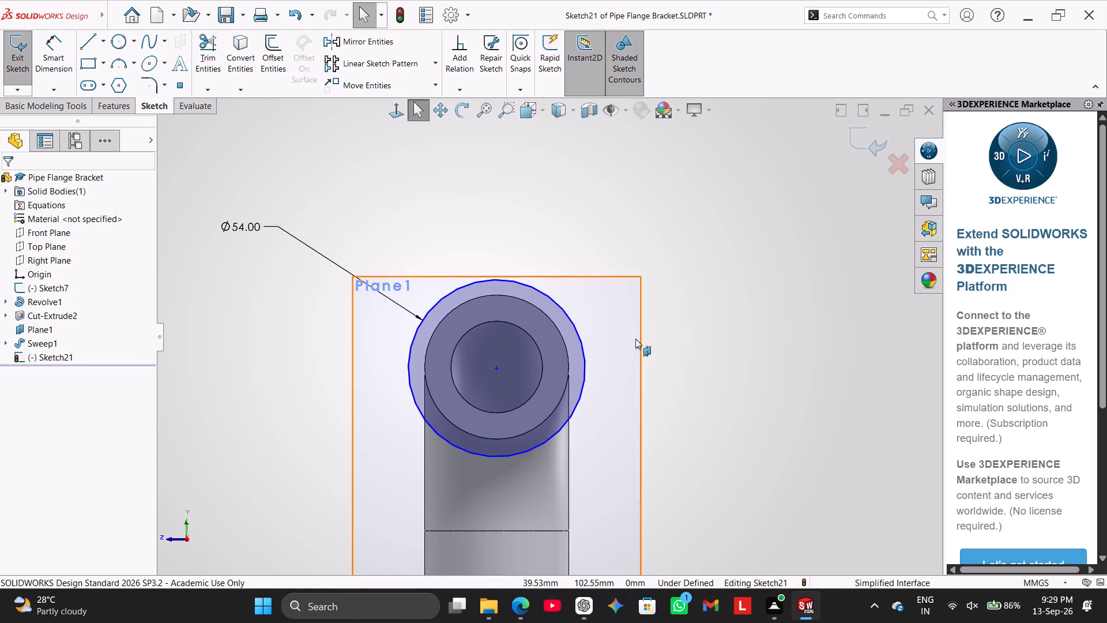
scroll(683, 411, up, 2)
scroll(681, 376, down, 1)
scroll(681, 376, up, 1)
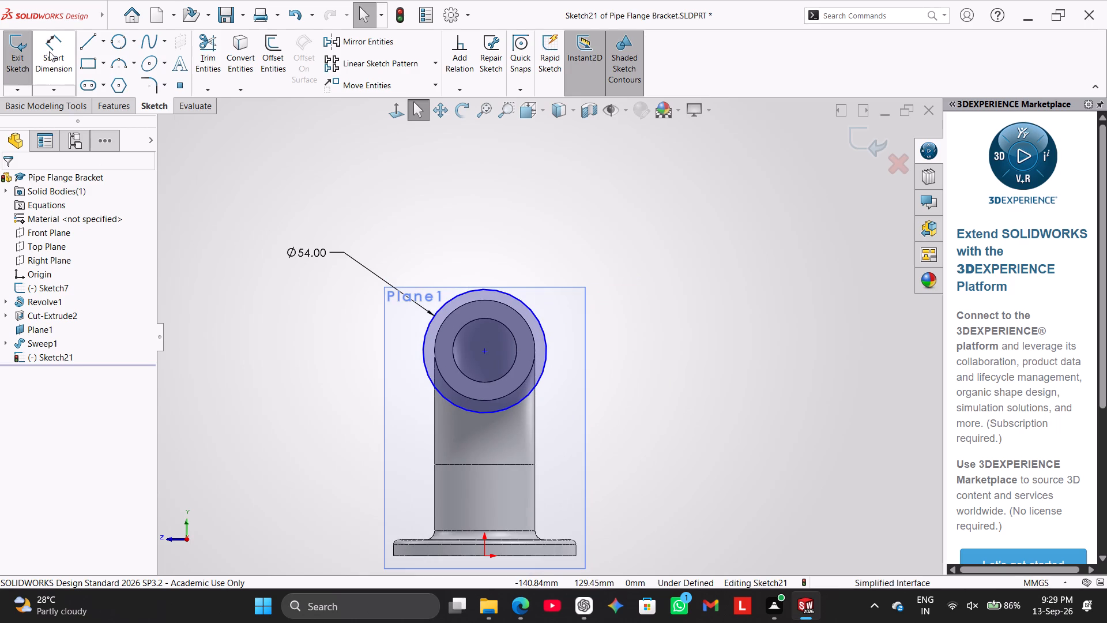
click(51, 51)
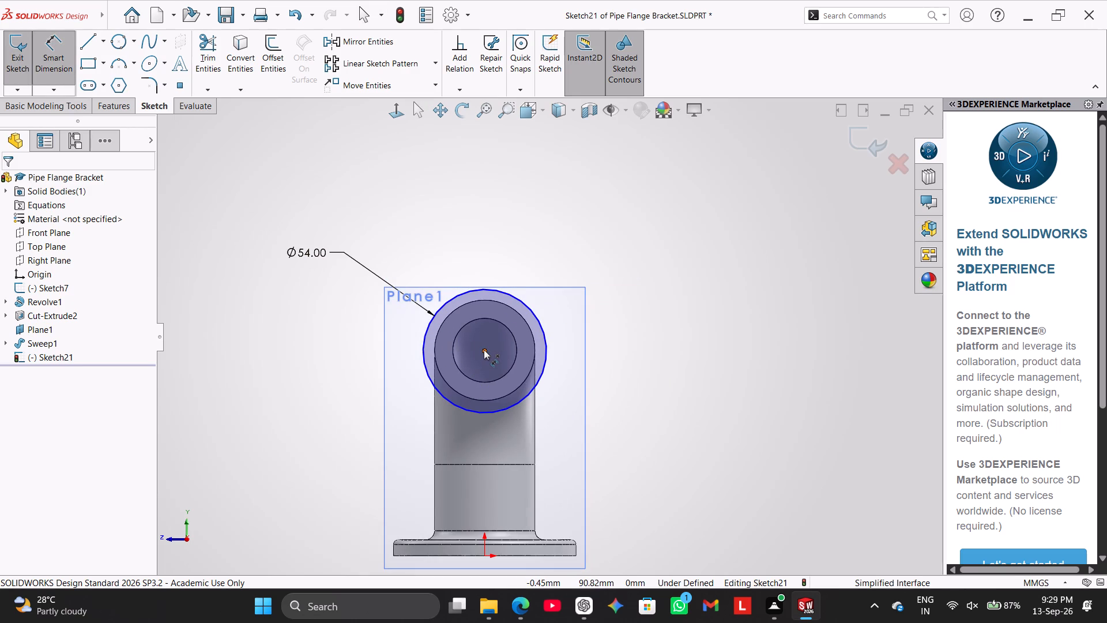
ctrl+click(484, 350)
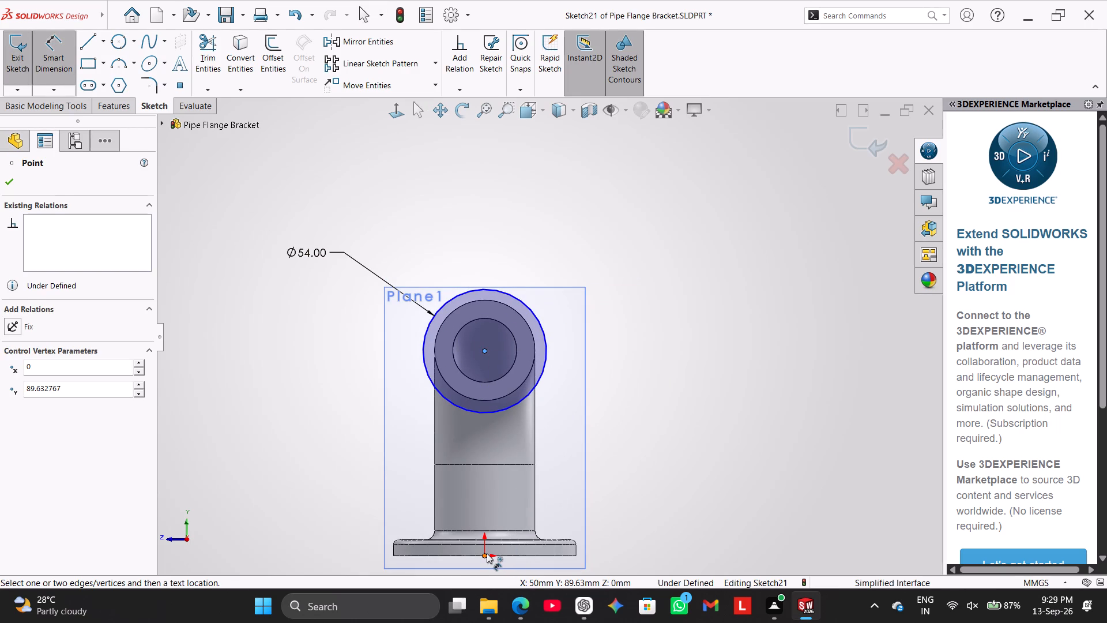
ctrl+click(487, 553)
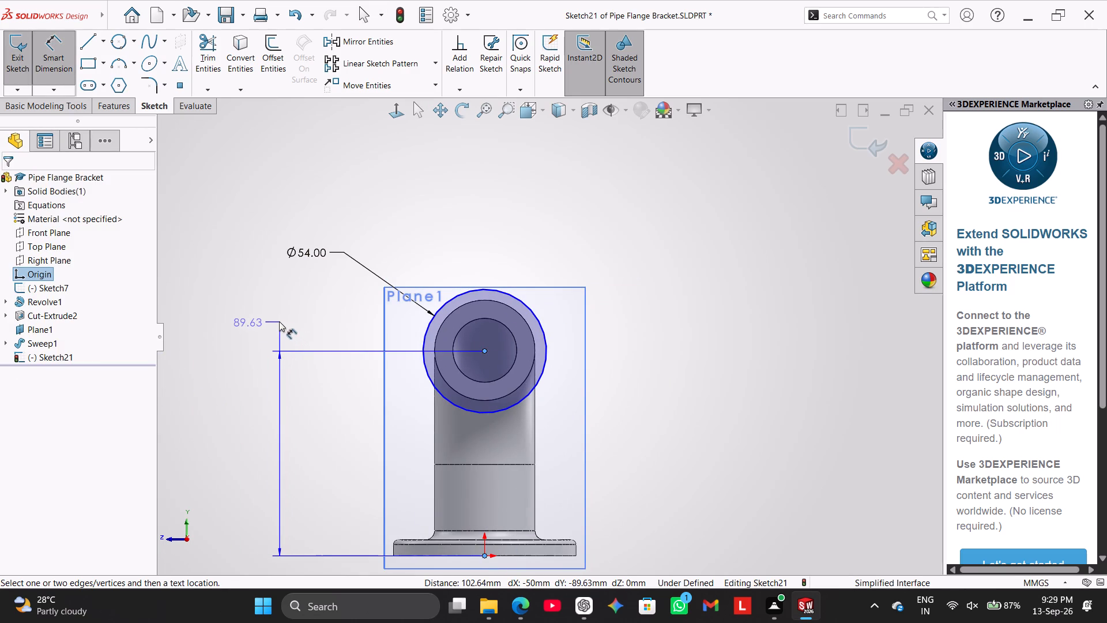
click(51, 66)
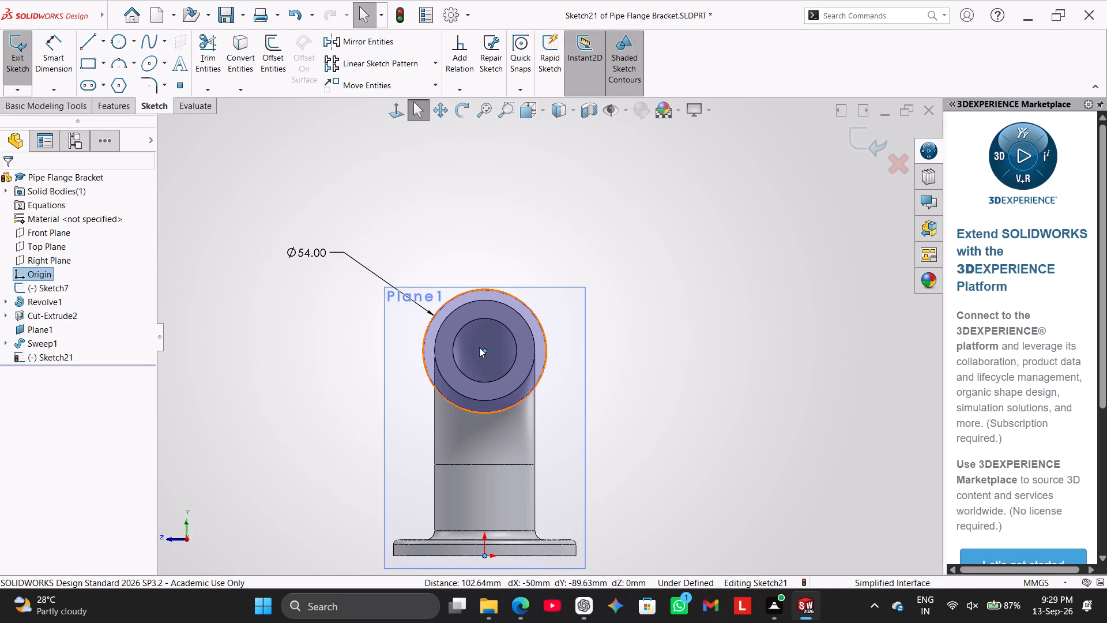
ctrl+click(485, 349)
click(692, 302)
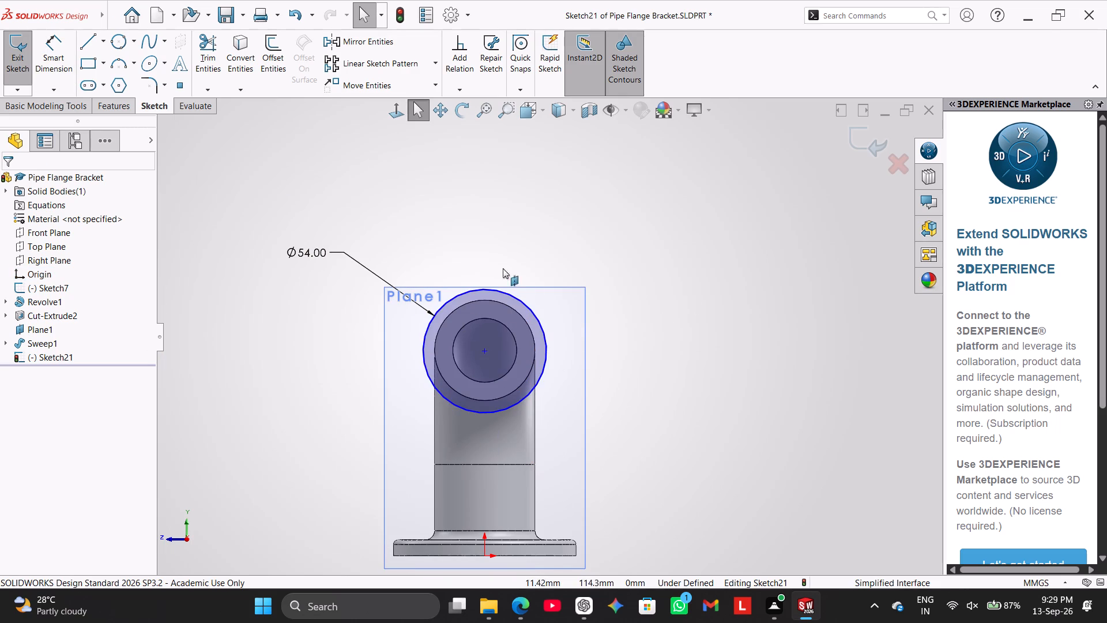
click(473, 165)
Add a vertical relation between the 54 mm circle's centre and the origin.
ctrl+click(484, 350)
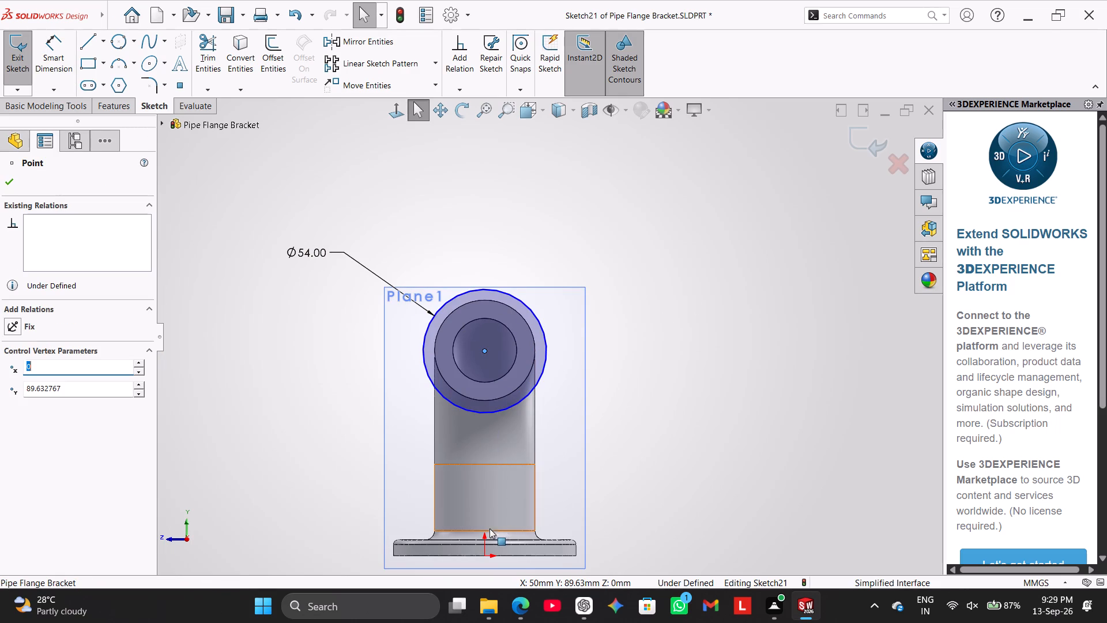
ctrl+click(484, 553)
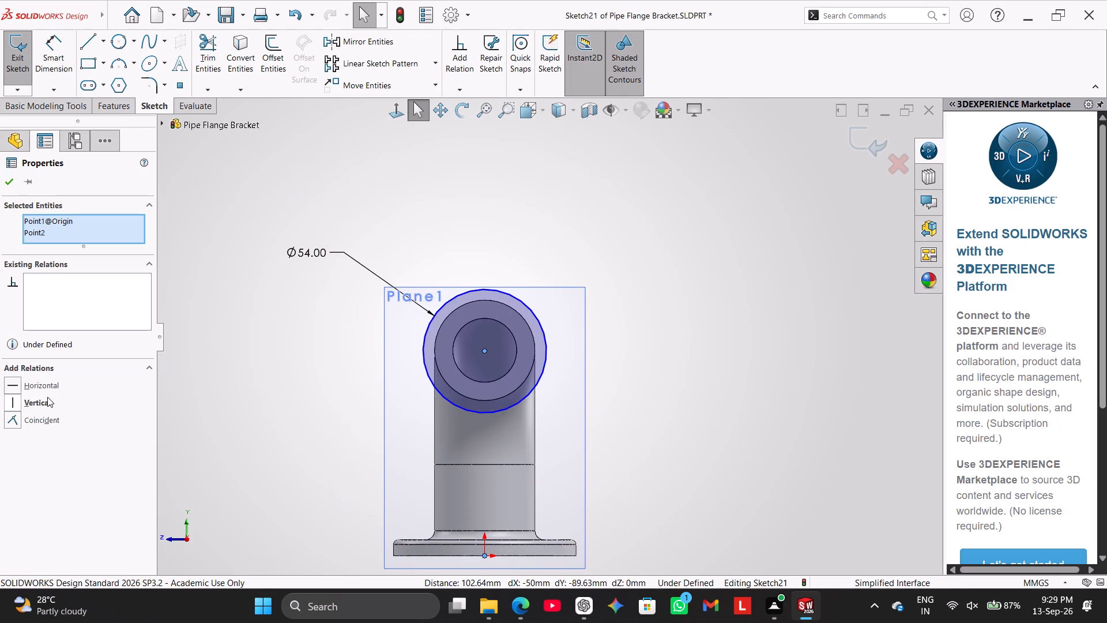
click(42, 401)
click(677, 267)
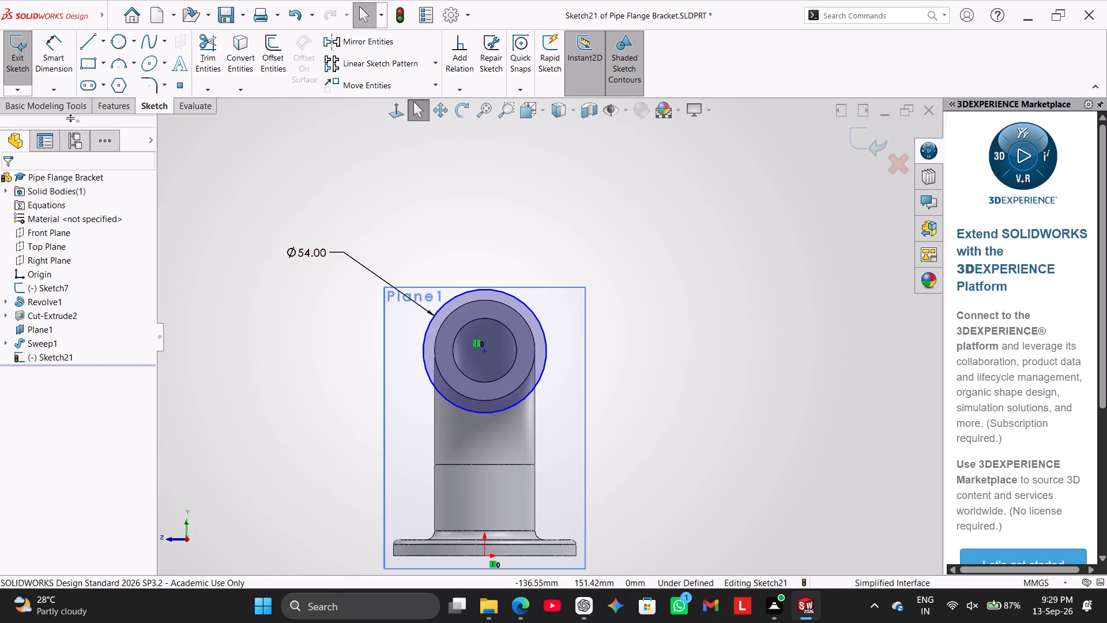
Dimension the vertical distance from the origin to the 54 mm circle's centre at 90 mm.
click(59, 62)
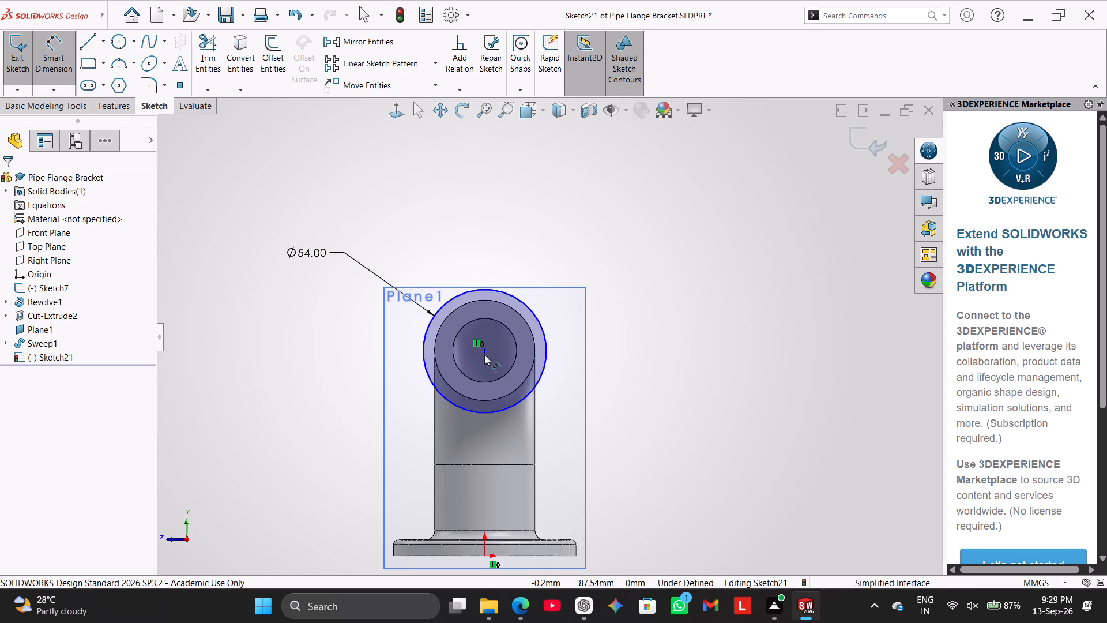
click(483, 349)
click(484, 553)
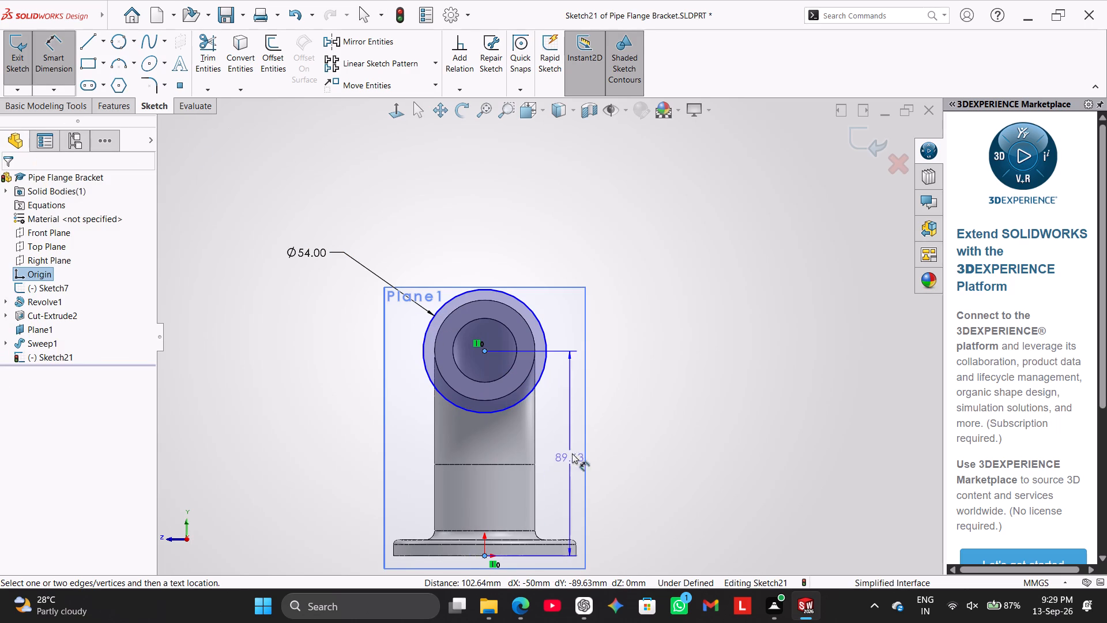
click(626, 412)
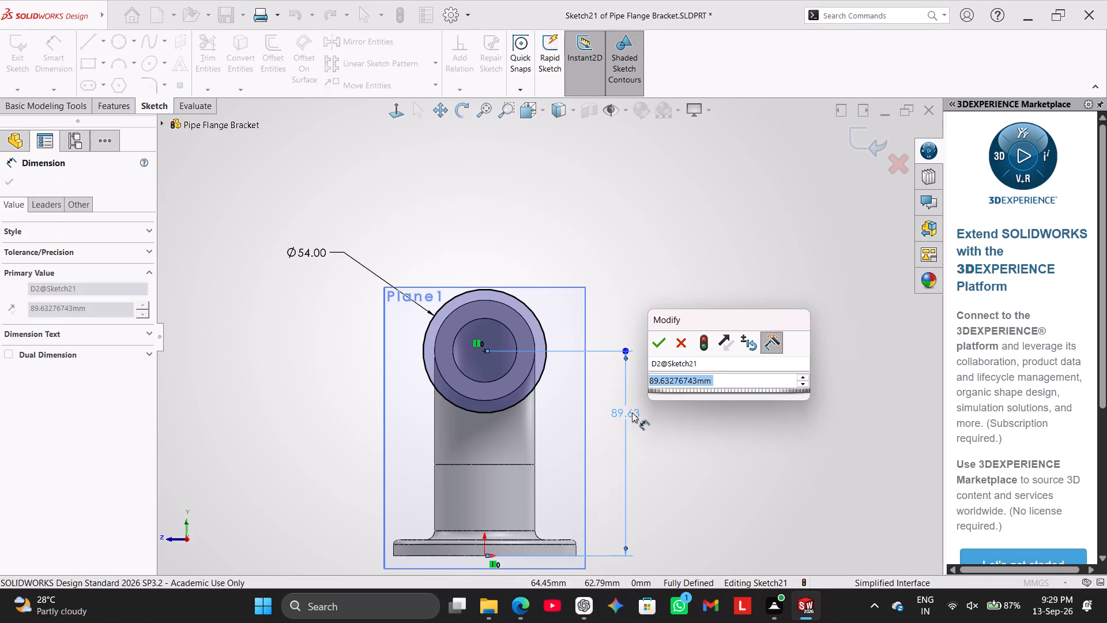
text(90)
key(Return)
click(771, 256)
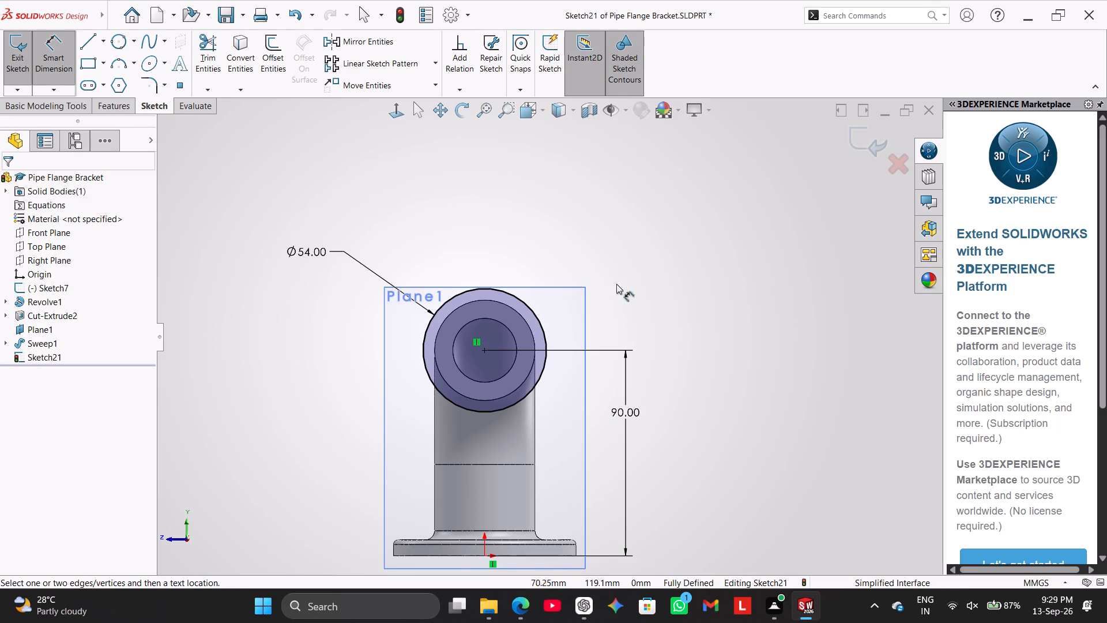
click(483, 181)
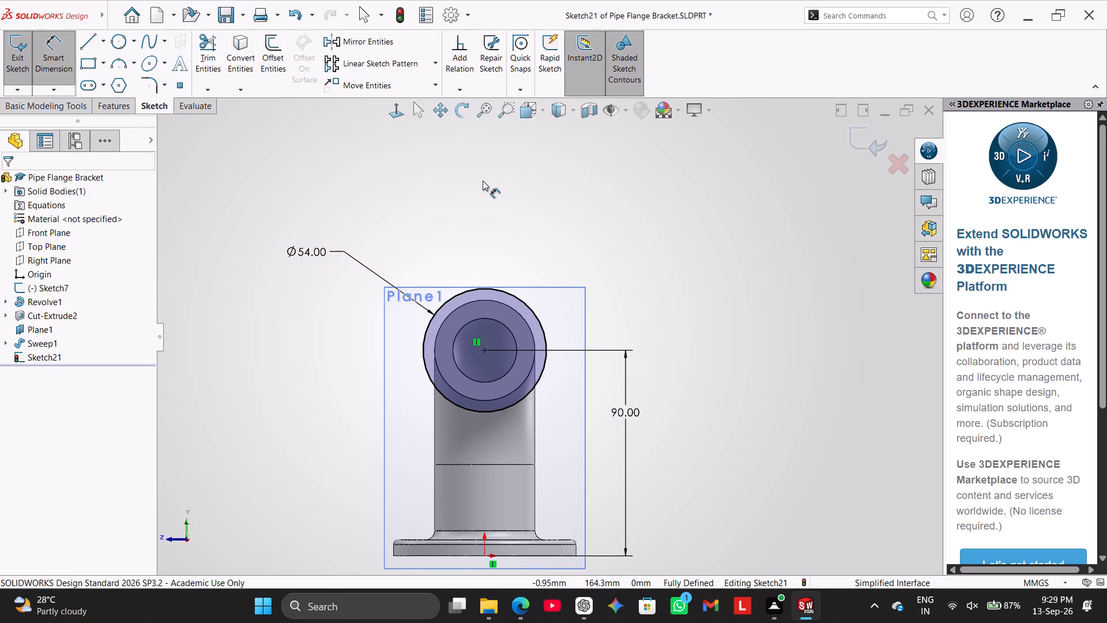
click(46, 58)
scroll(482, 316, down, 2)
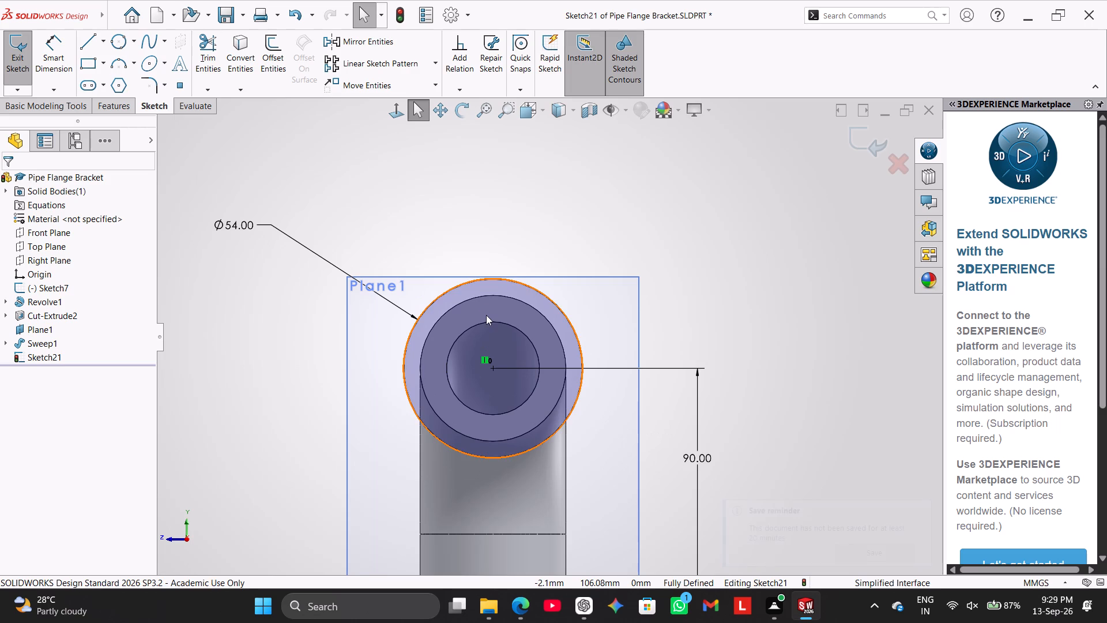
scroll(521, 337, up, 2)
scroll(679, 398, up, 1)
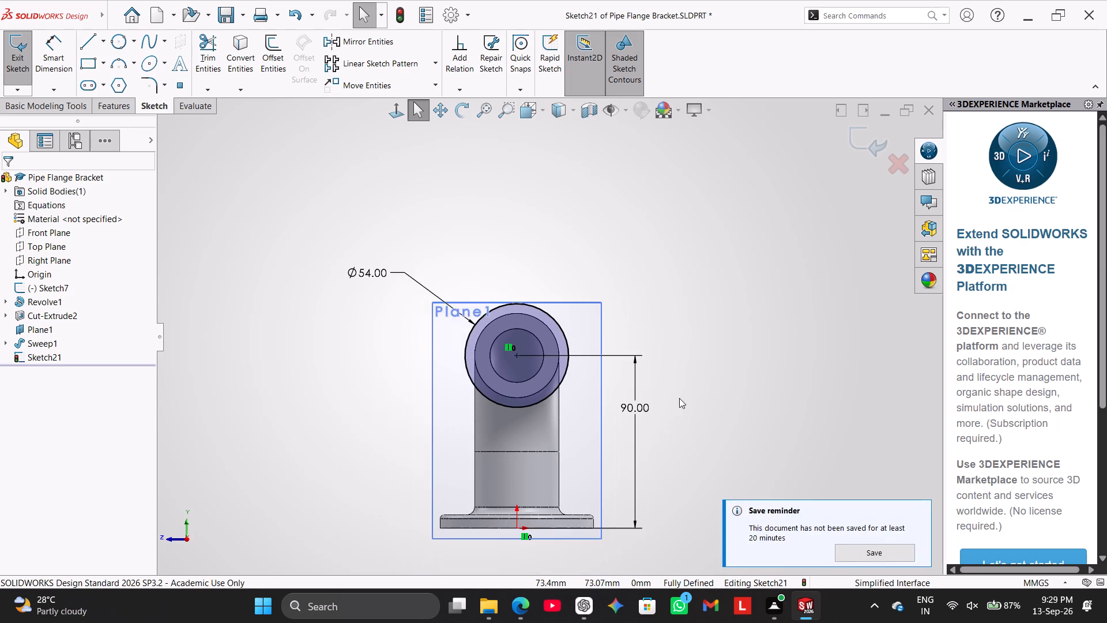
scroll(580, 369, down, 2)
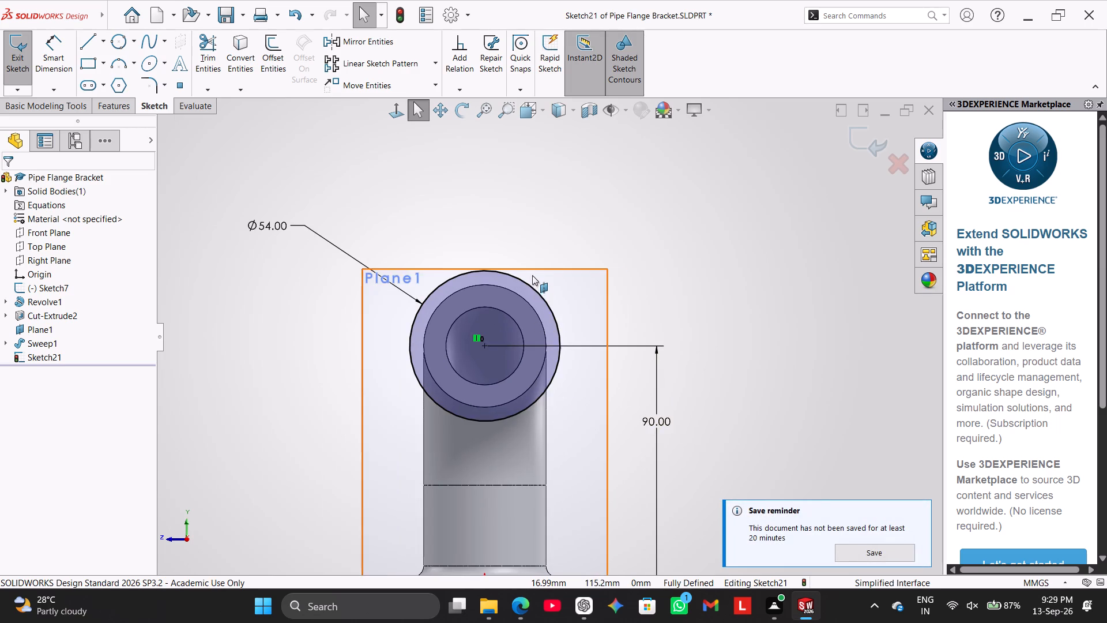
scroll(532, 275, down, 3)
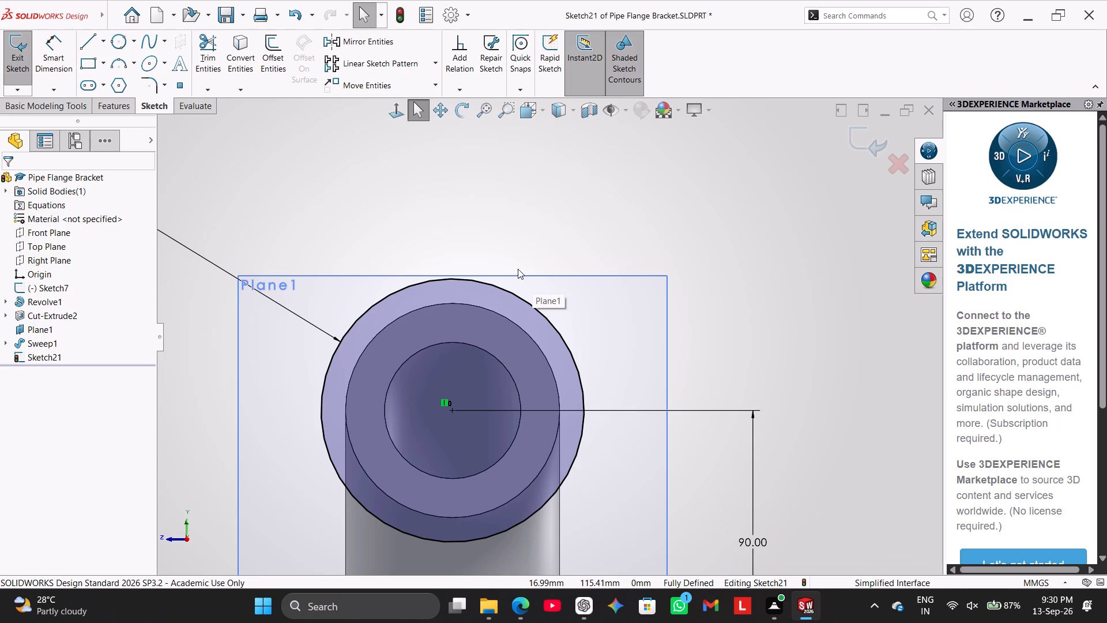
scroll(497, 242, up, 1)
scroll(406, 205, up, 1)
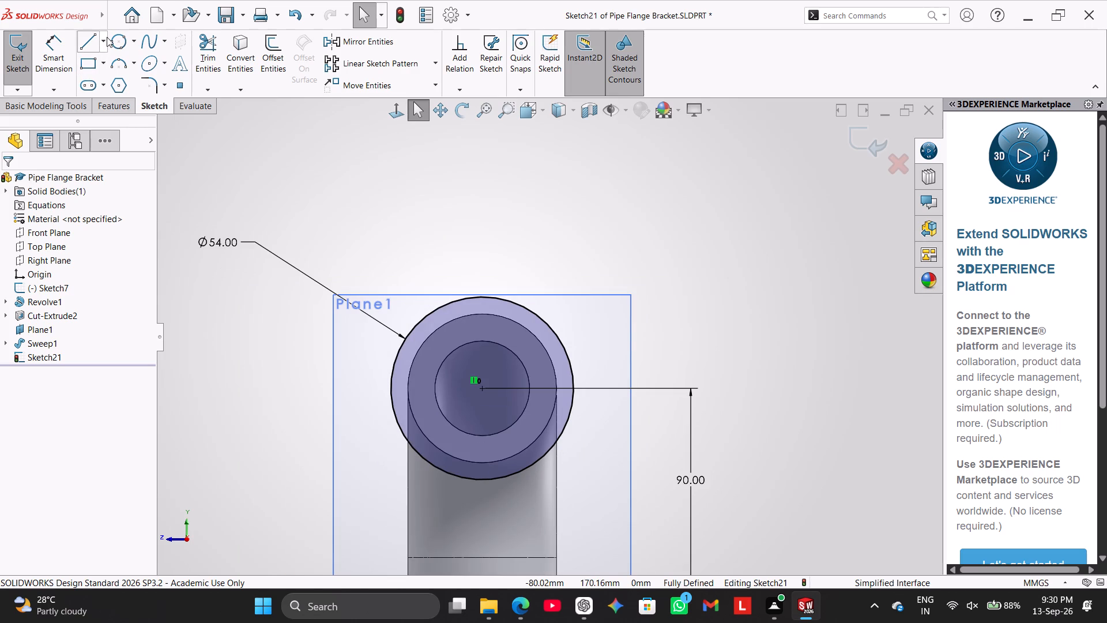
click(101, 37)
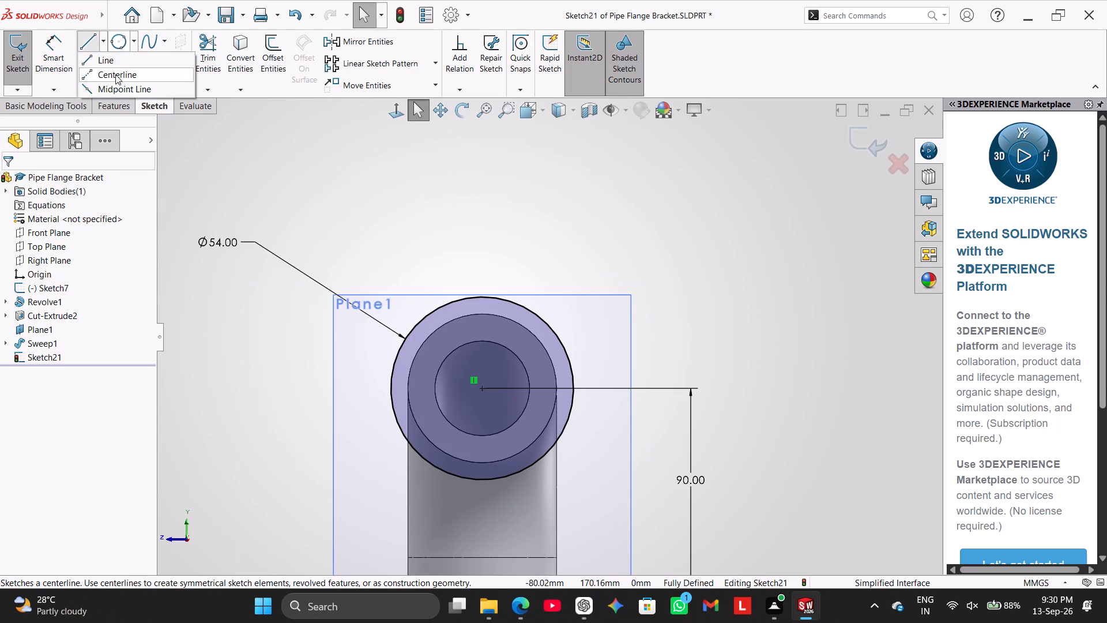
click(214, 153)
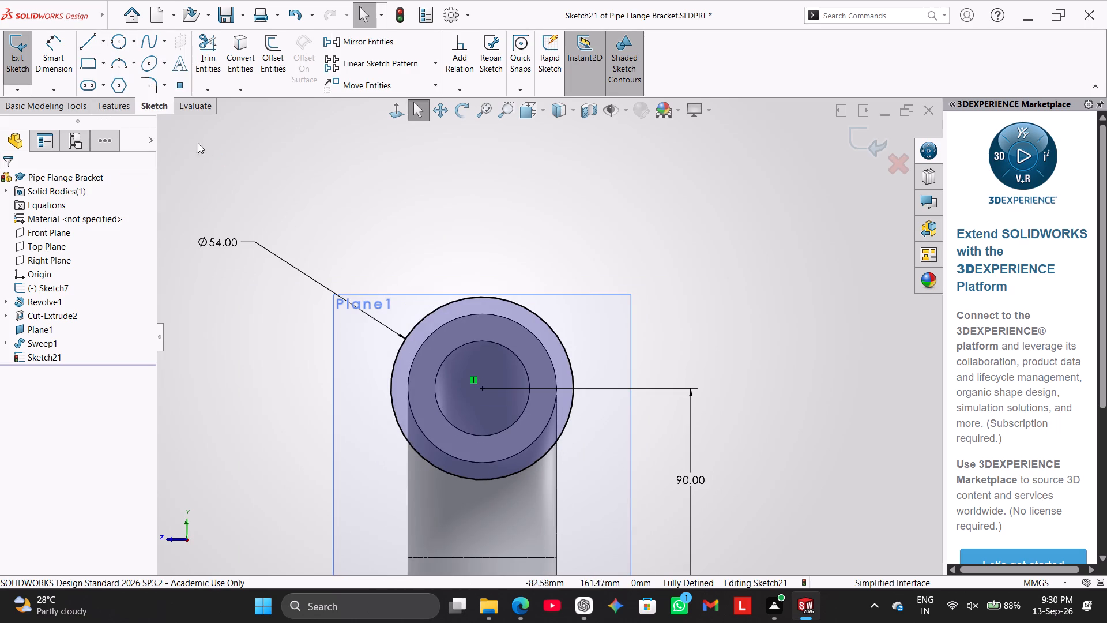
Draw a circle about 18 mm in diameter directly above the 54 mm circle, about 42 mm from its centre.
right_drag(275, 203, 294, 129)
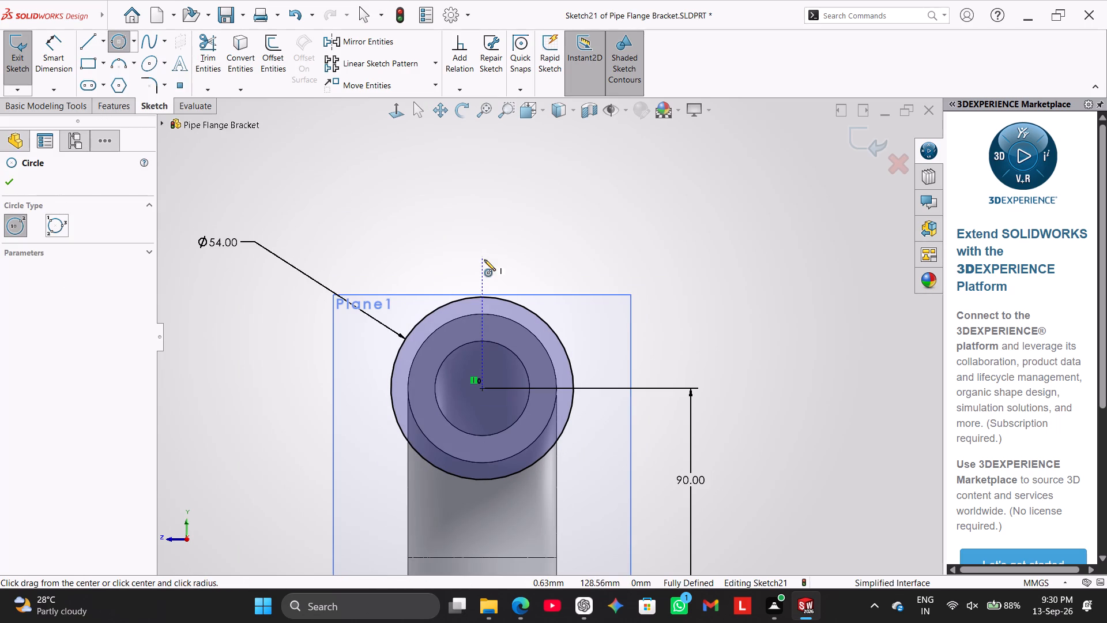
click(480, 247)
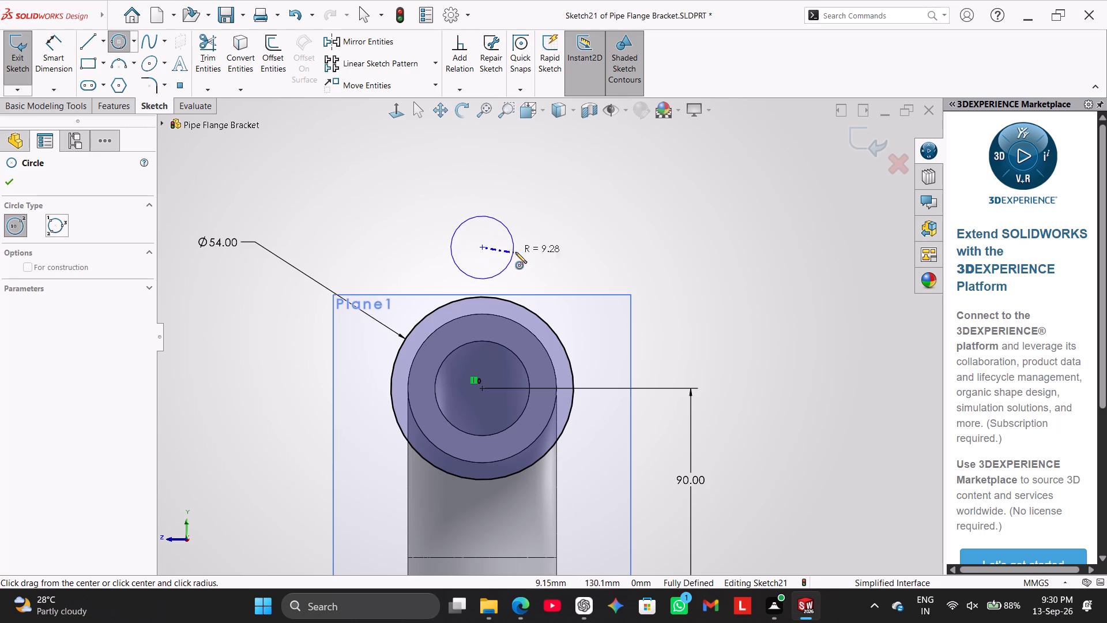
click(513, 247)
right_click(538, 194)
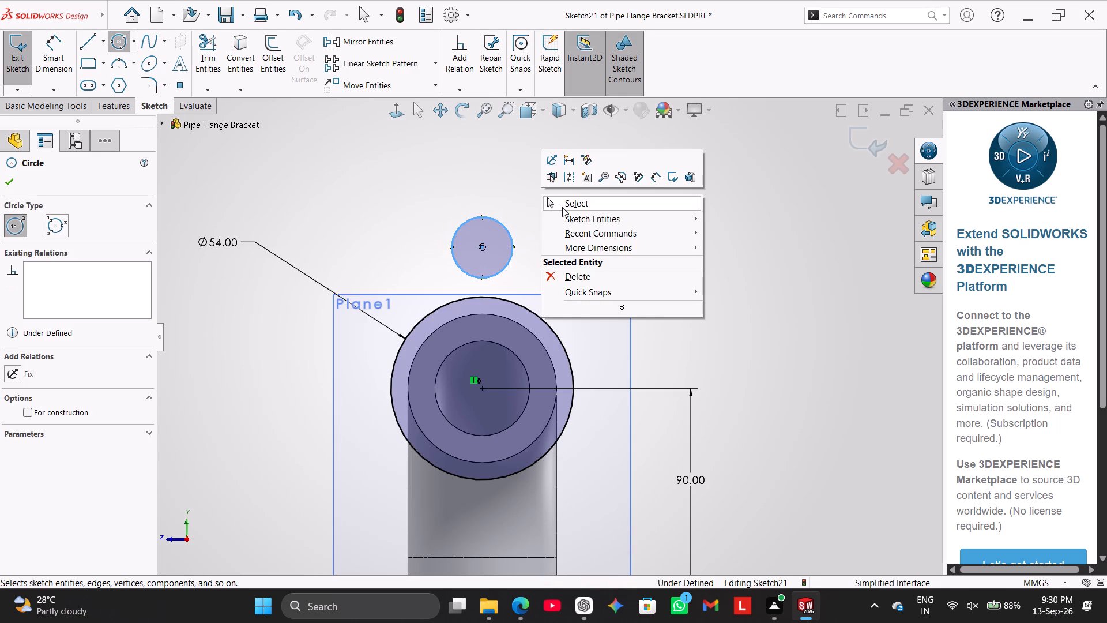
click(563, 205)
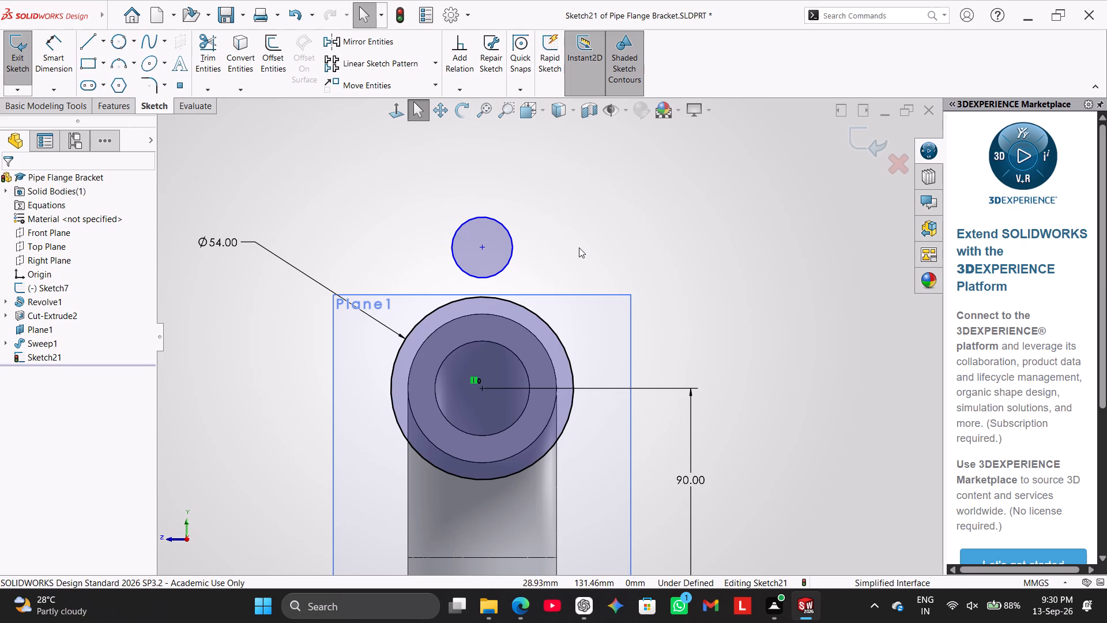
Dimension the vertical distance between the new small circle's centre and the 54 mm circle's centre at 25 mm.
click(67, 58)
click(483, 389)
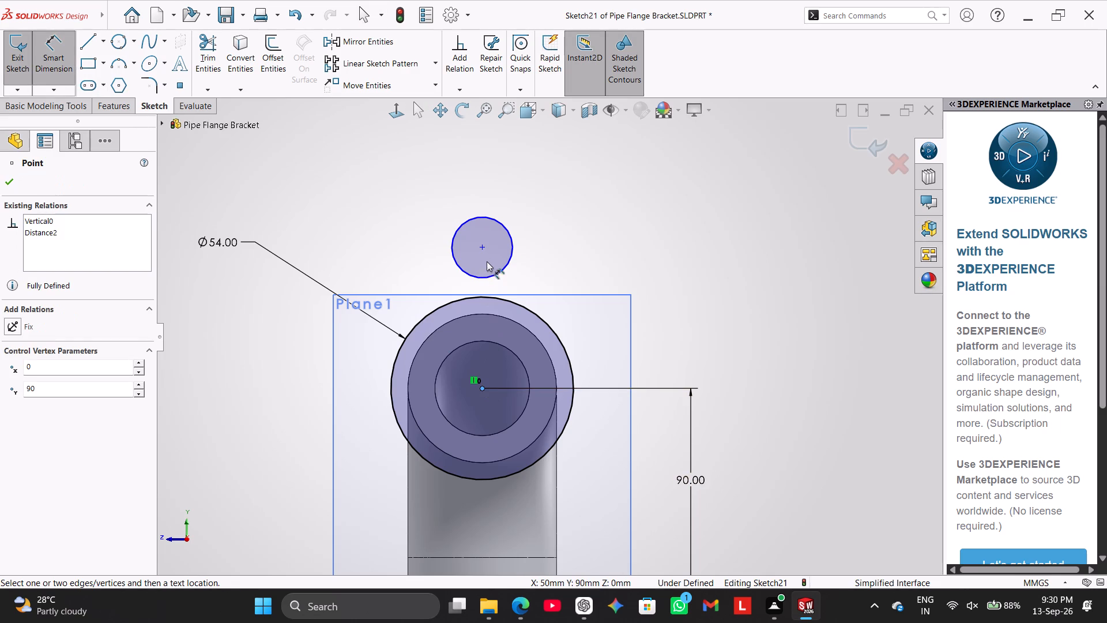
click(483, 248)
click(662, 292)
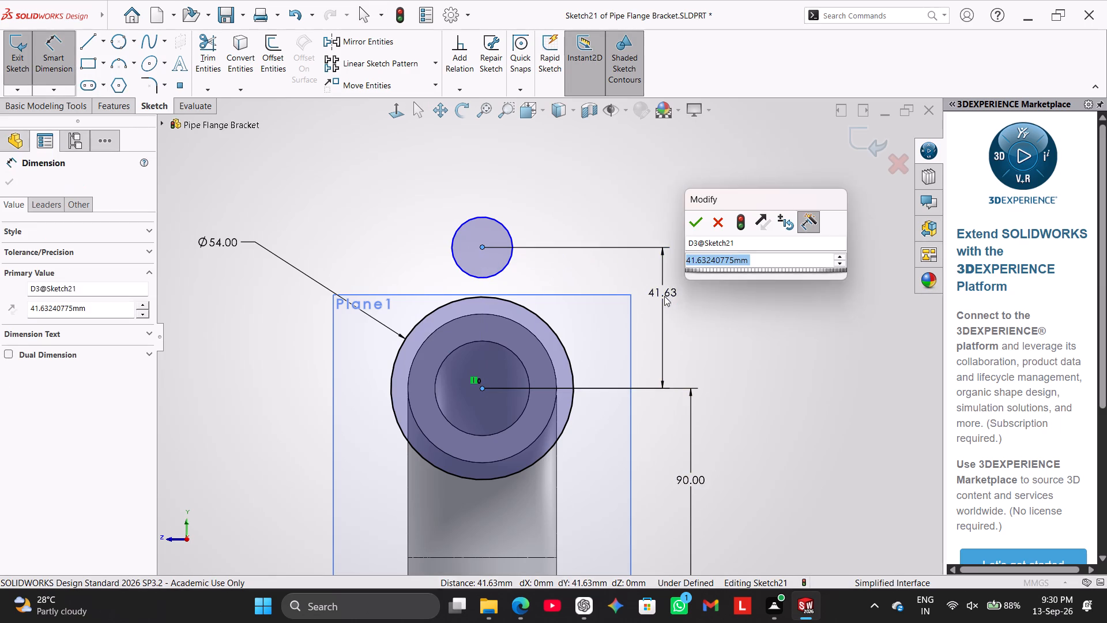
text(25)
key(Return)
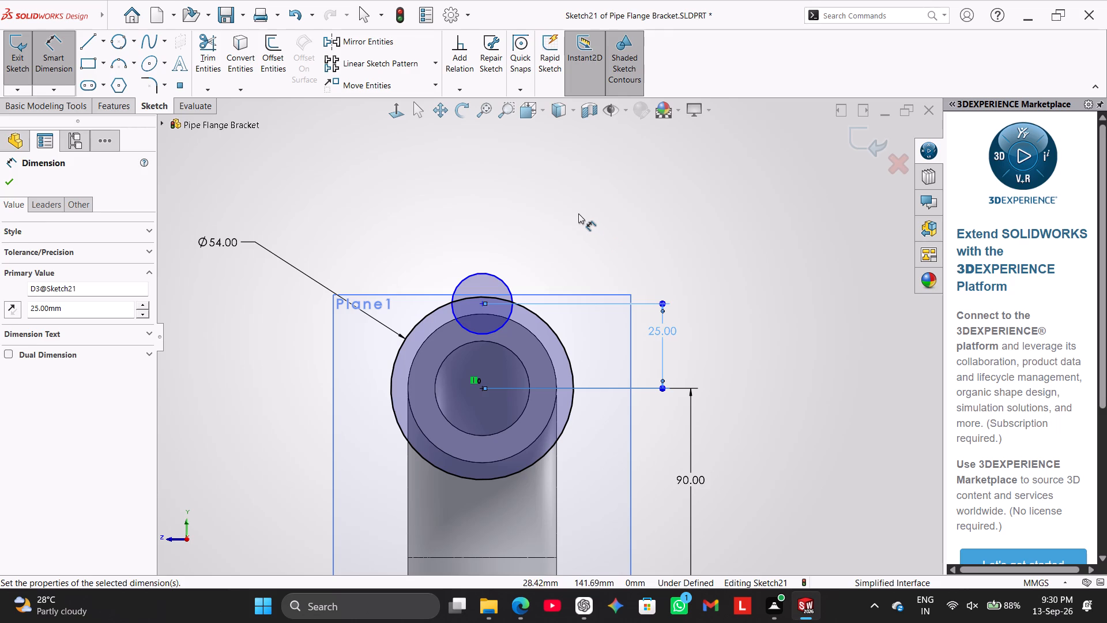
click(578, 209)
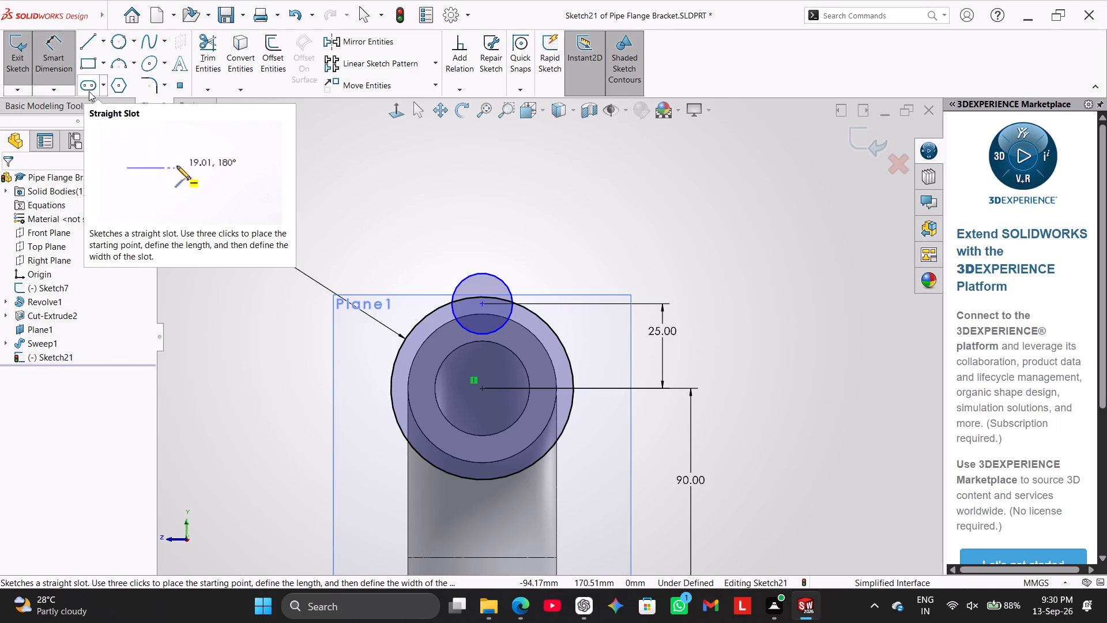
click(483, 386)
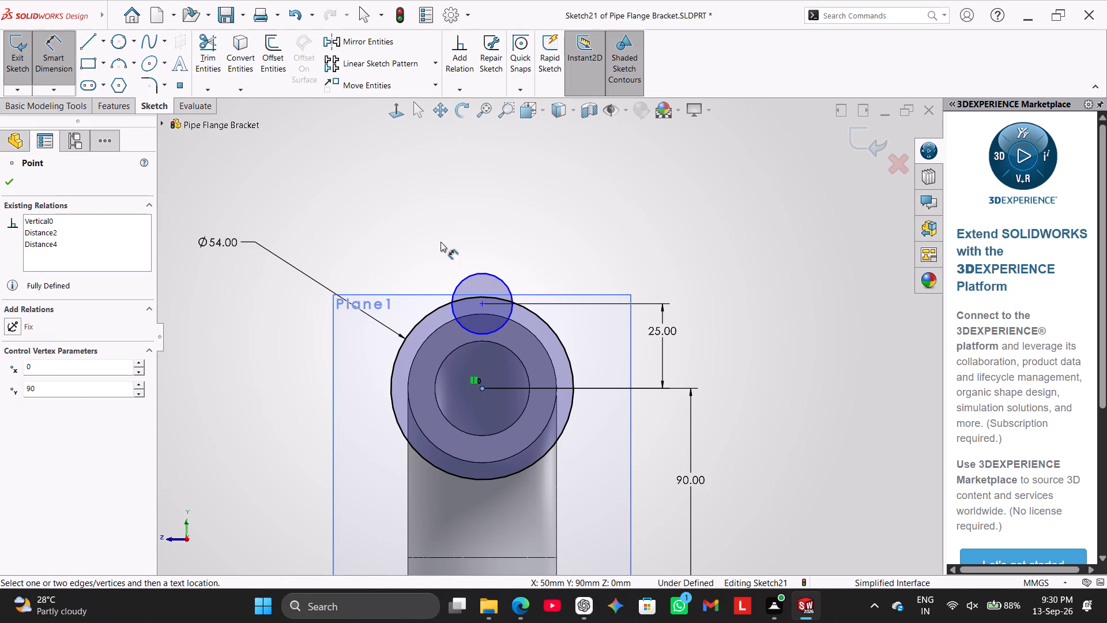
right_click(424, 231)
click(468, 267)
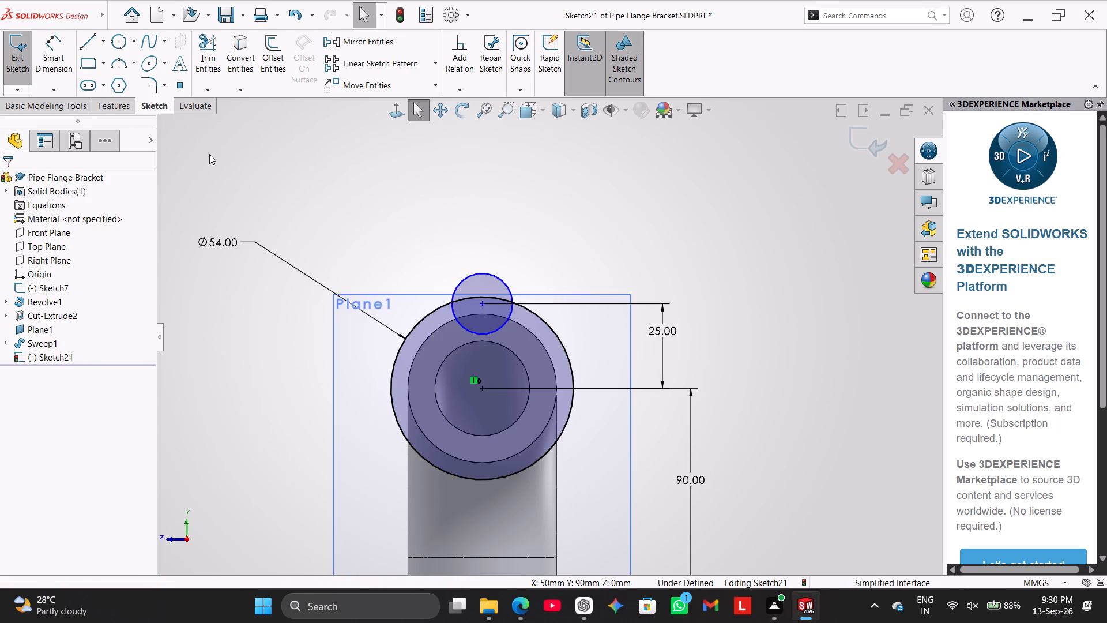
Dimension the diameter of the small upper circle at 15 mm.
click(67, 58)
scroll(491, 277, down, 5)
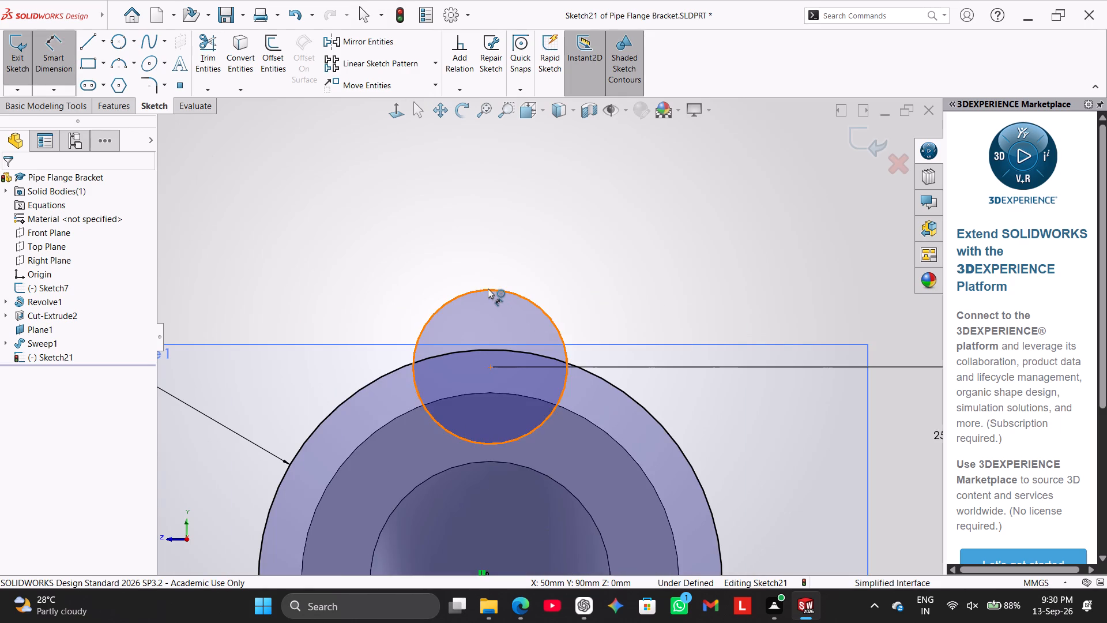
scroll(500, 308, up, 2)
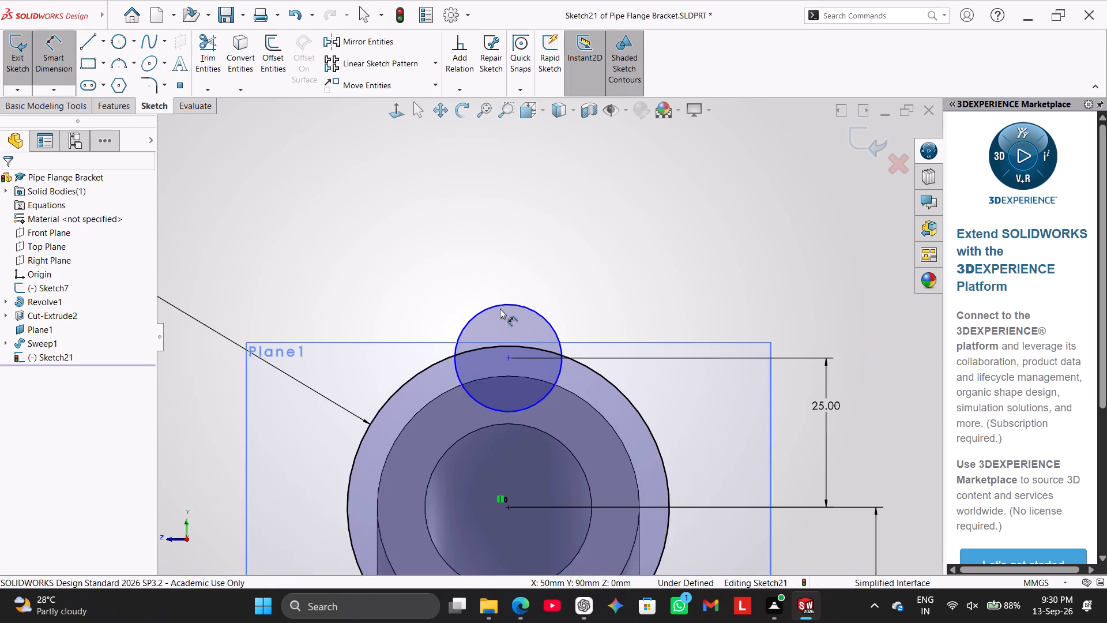
scroll(500, 309, up, 1)
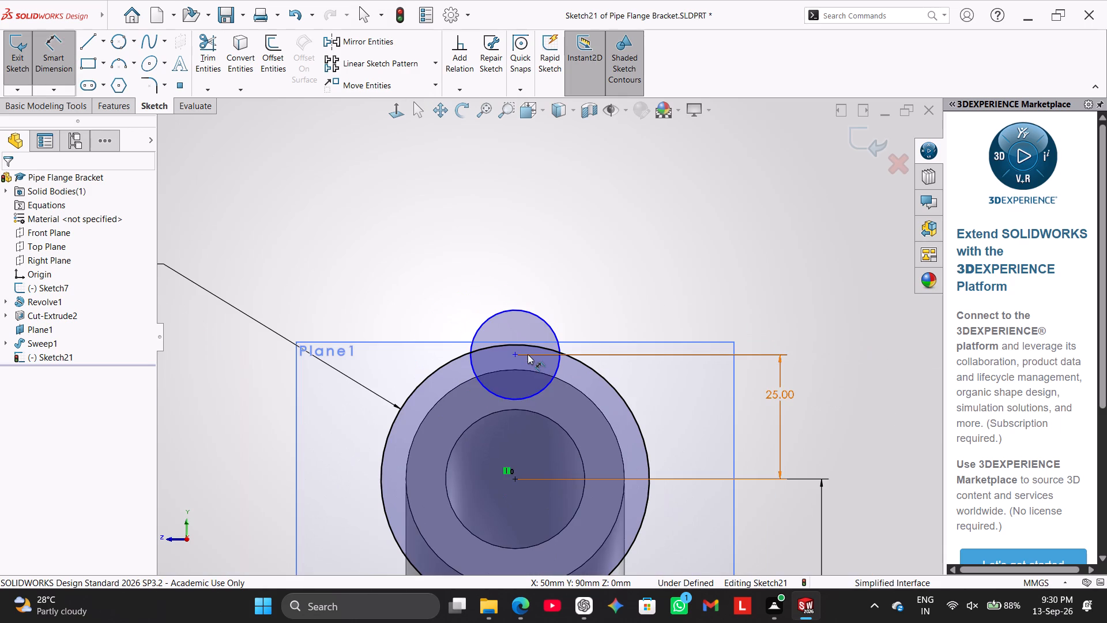
click(534, 316)
click(581, 246)
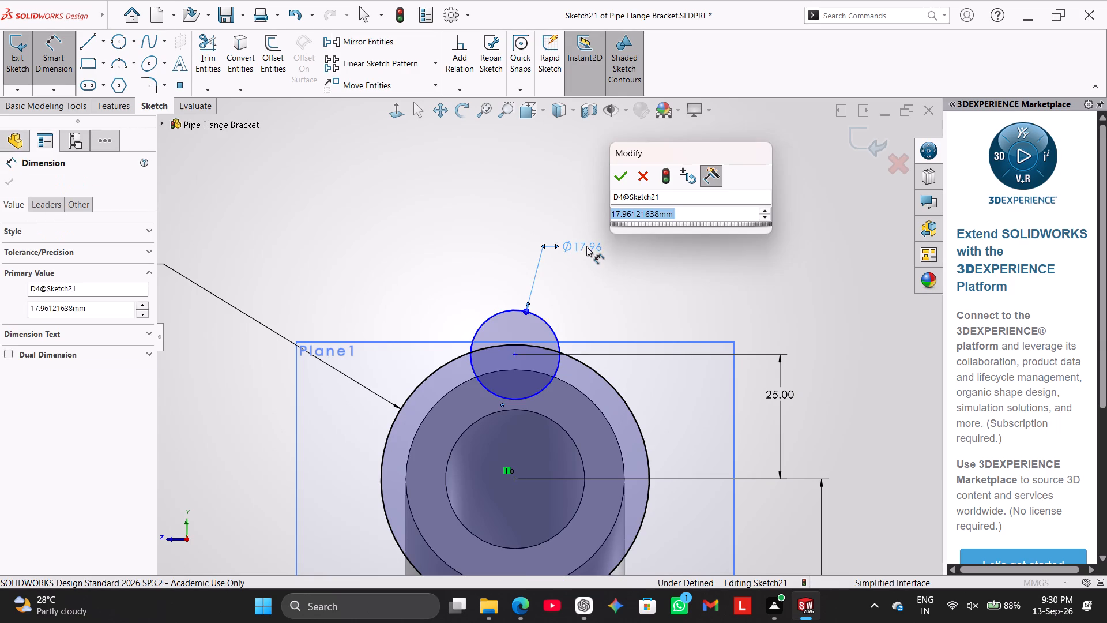
text(15)
key(Return)
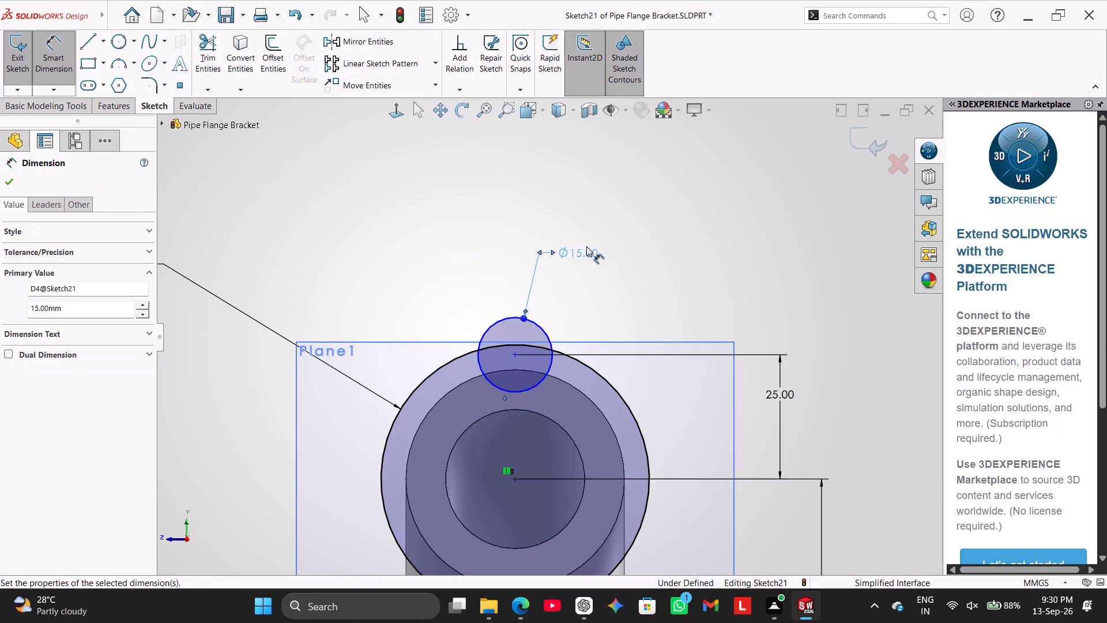
click(581, 196)
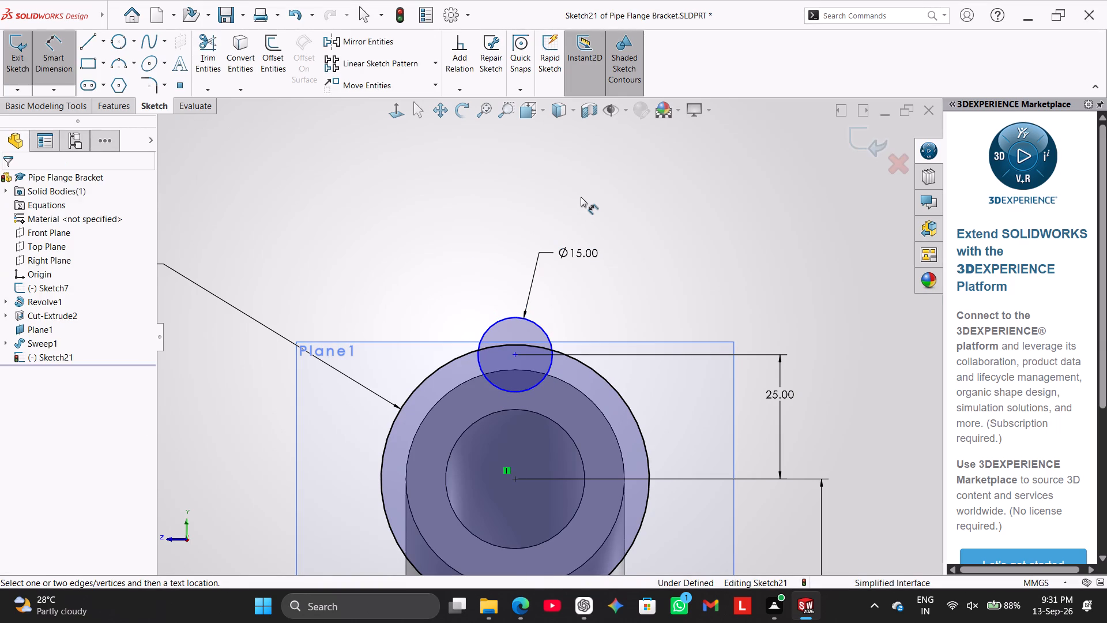
Change the small upper circle's diameter dimension to 30 mm.
double_click(585, 252)
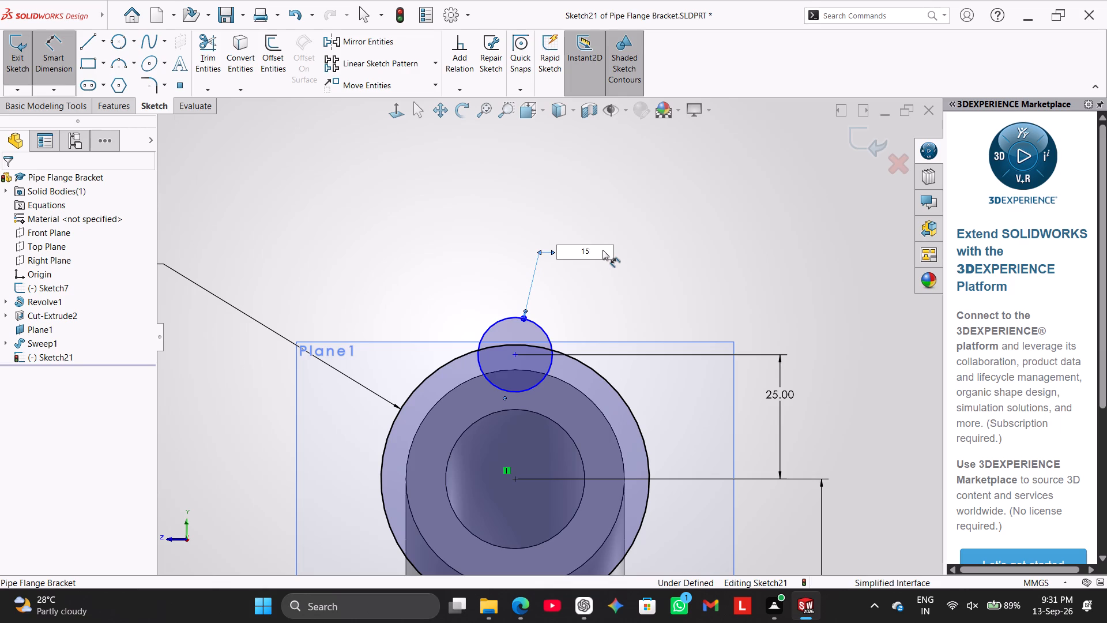
double_click(603, 250)
text(30)
key(Return)
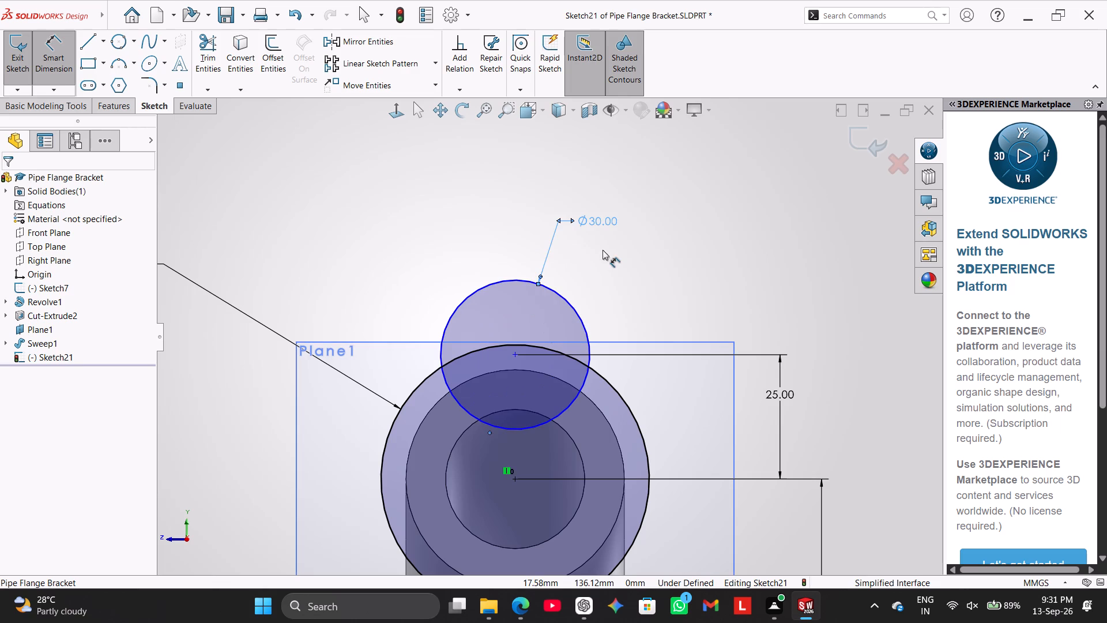
right_click(603, 250)
click(668, 290)
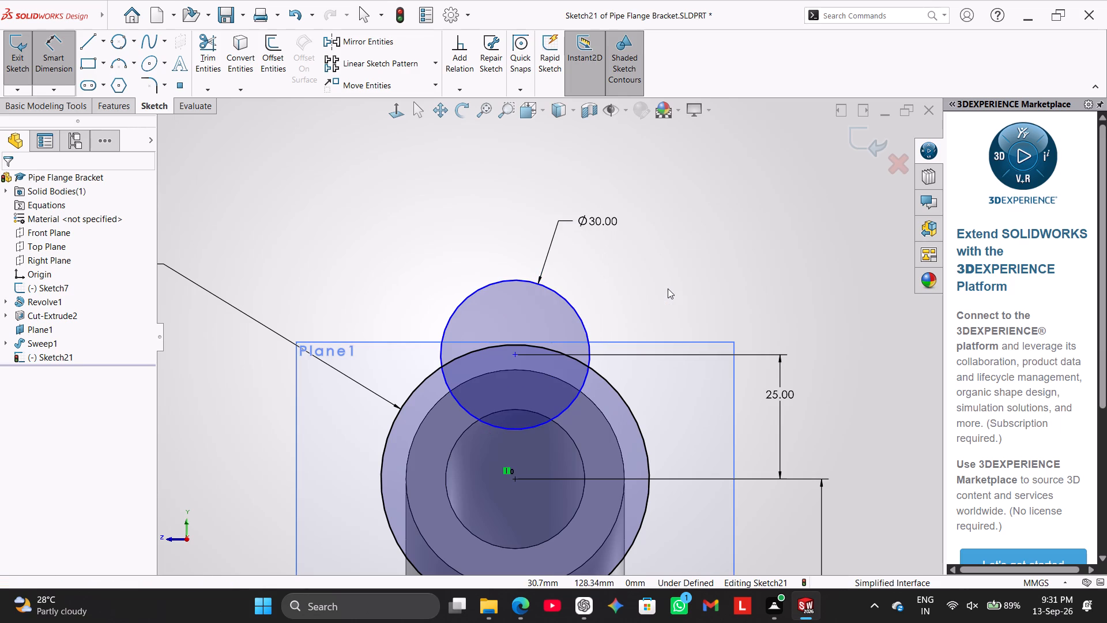
click(668, 288)
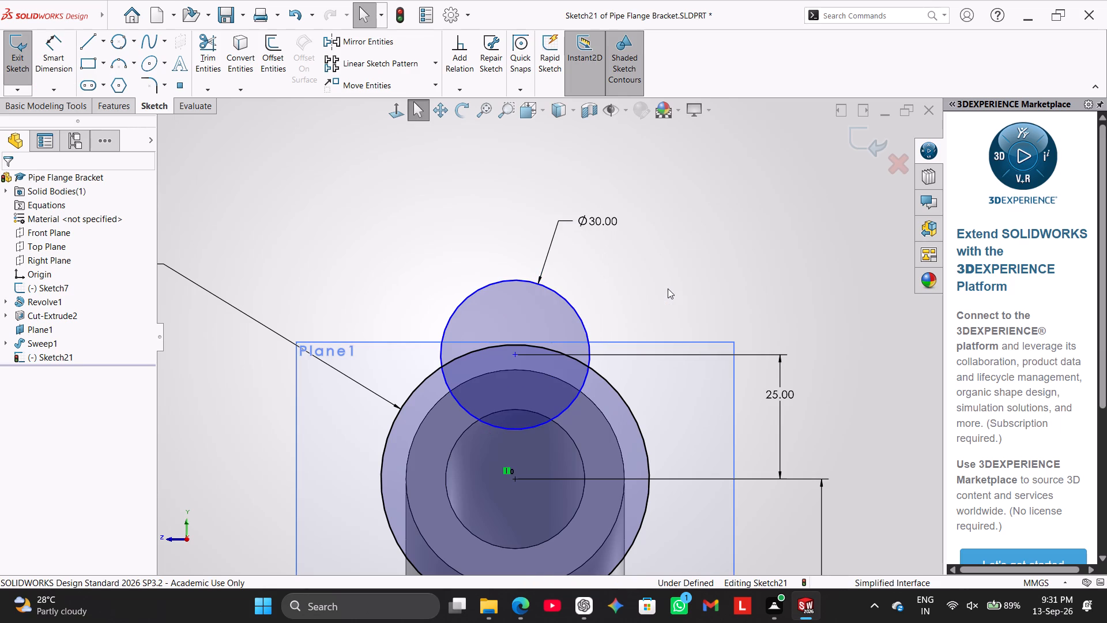
Add a vertical relation between the 30 mm circle's centre and the 54 mm circle's centre.
scroll(668, 288, up, 1)
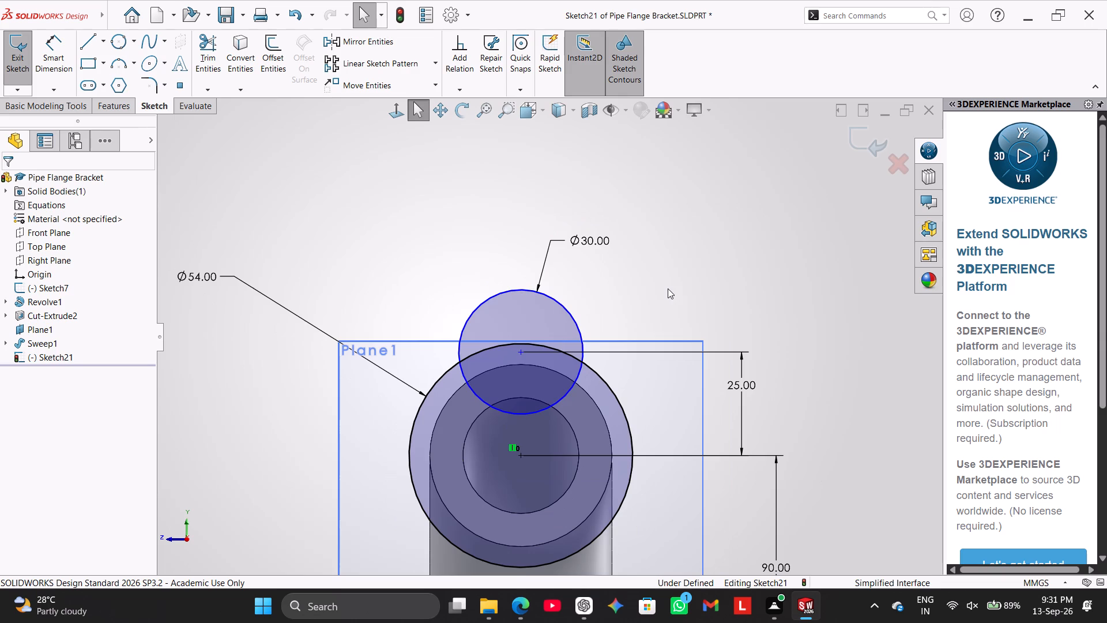
ctrl+click(523, 352)
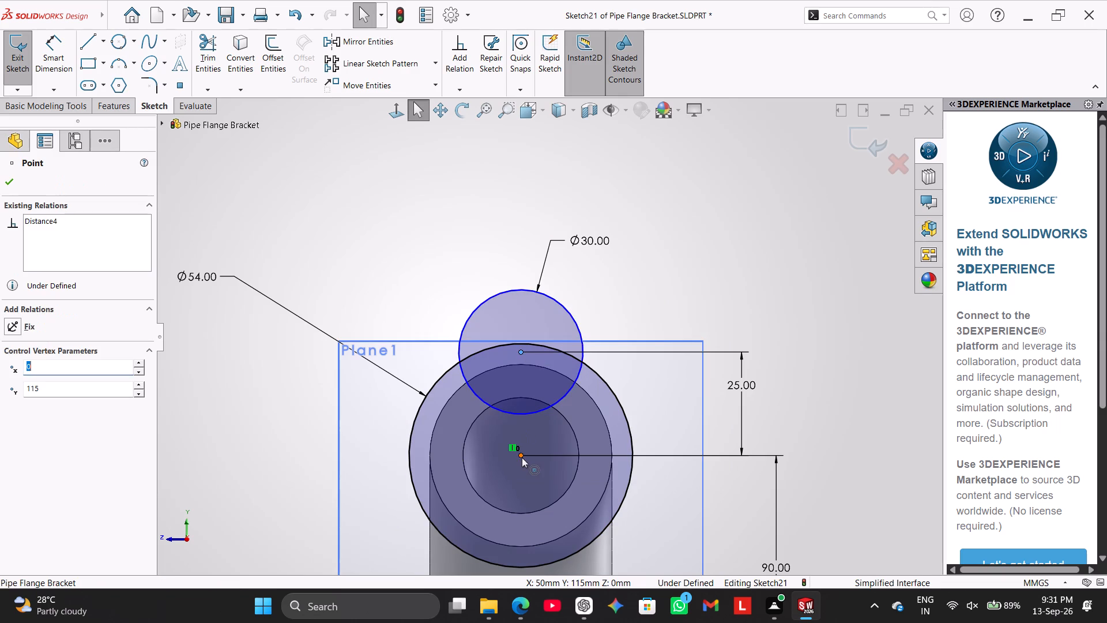
ctrl+click(522, 456)
click(36, 400)
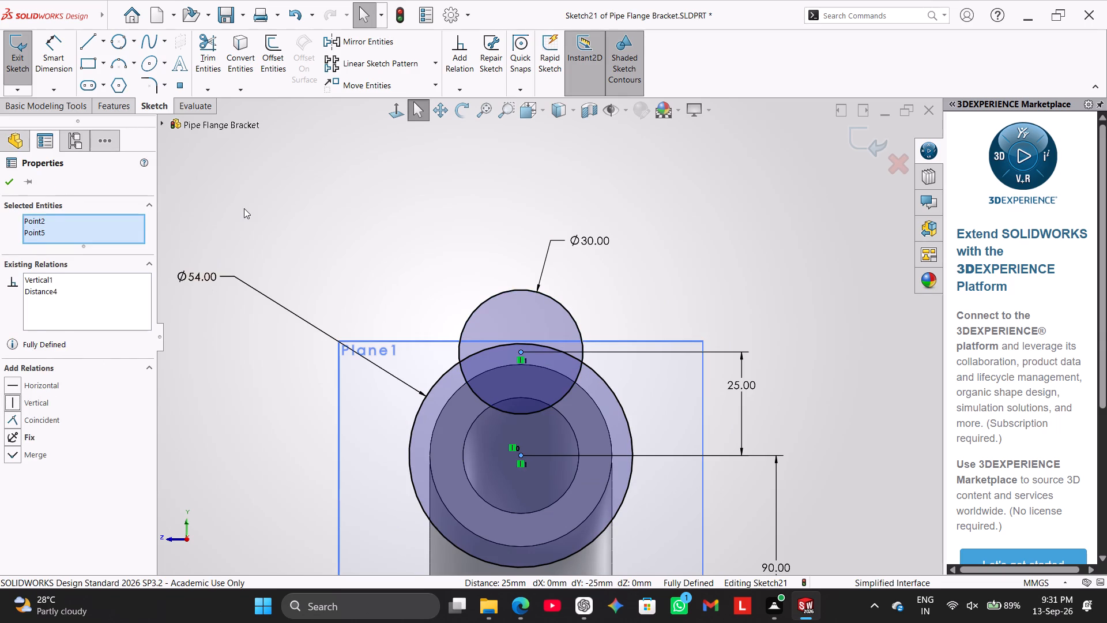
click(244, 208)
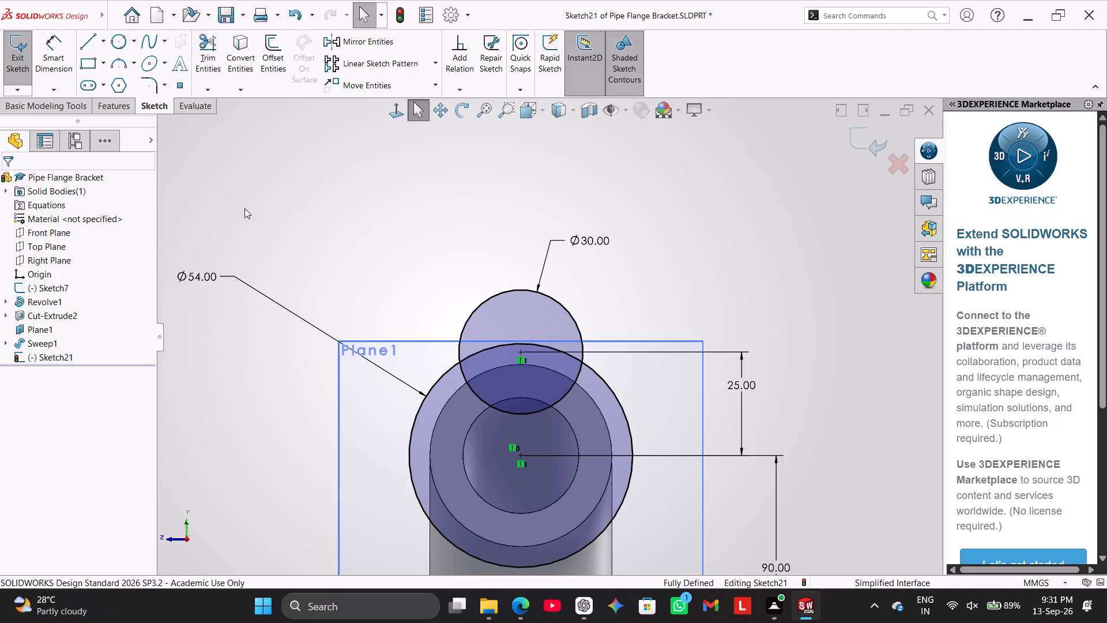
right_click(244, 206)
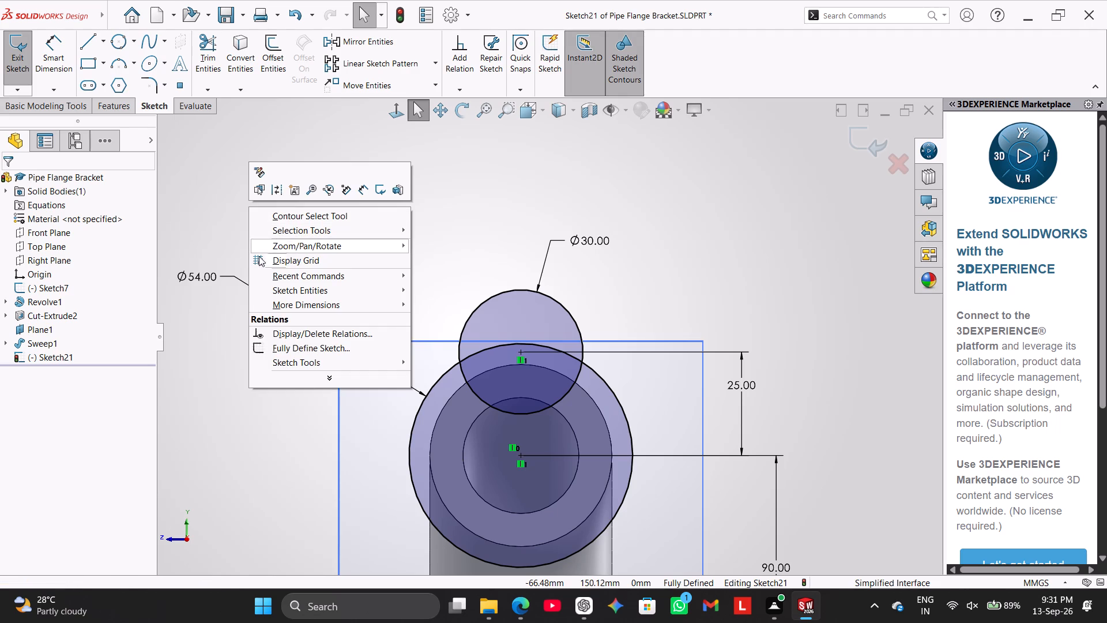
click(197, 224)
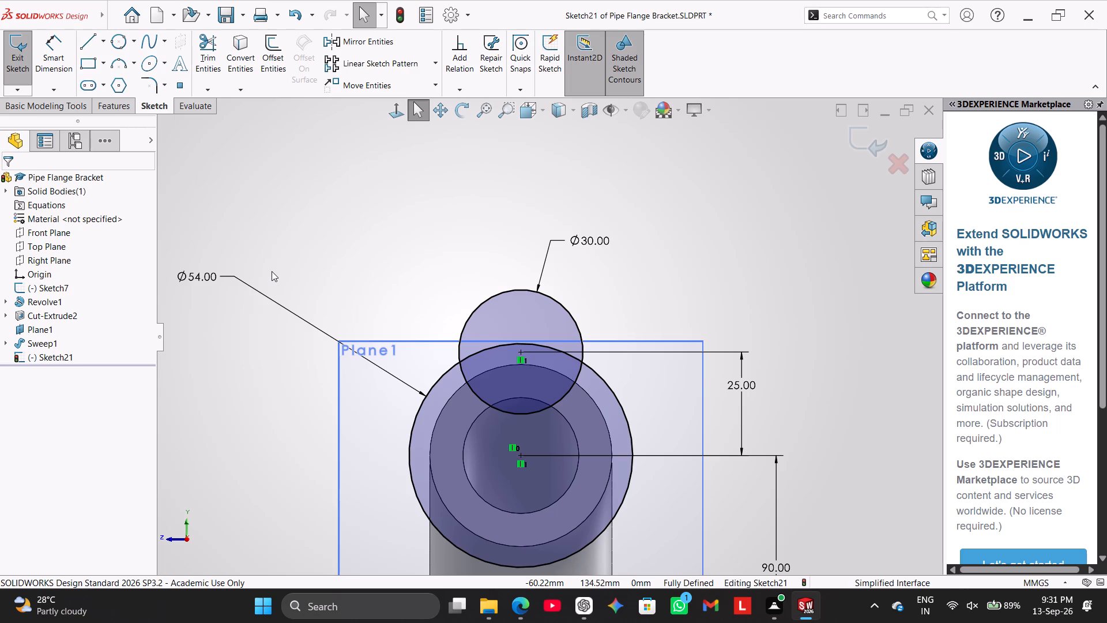
Sketch a perimeter circle of about 18.7 mm radius, tangent to the 54 mm and 30 mm circles, outside their left junction.
click(121, 40)
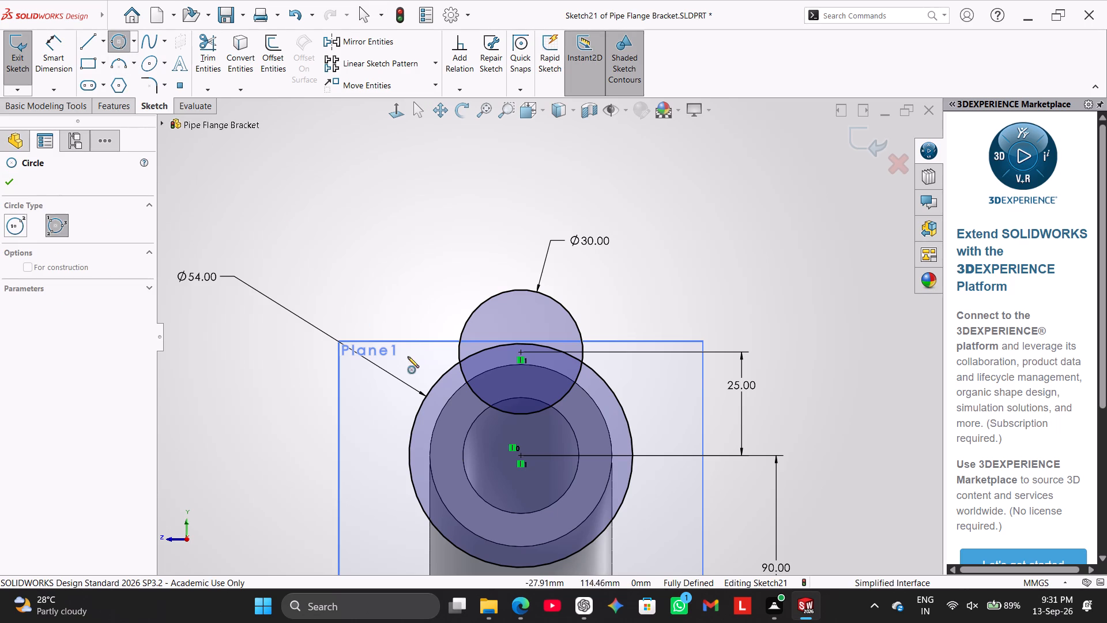
click(434, 382)
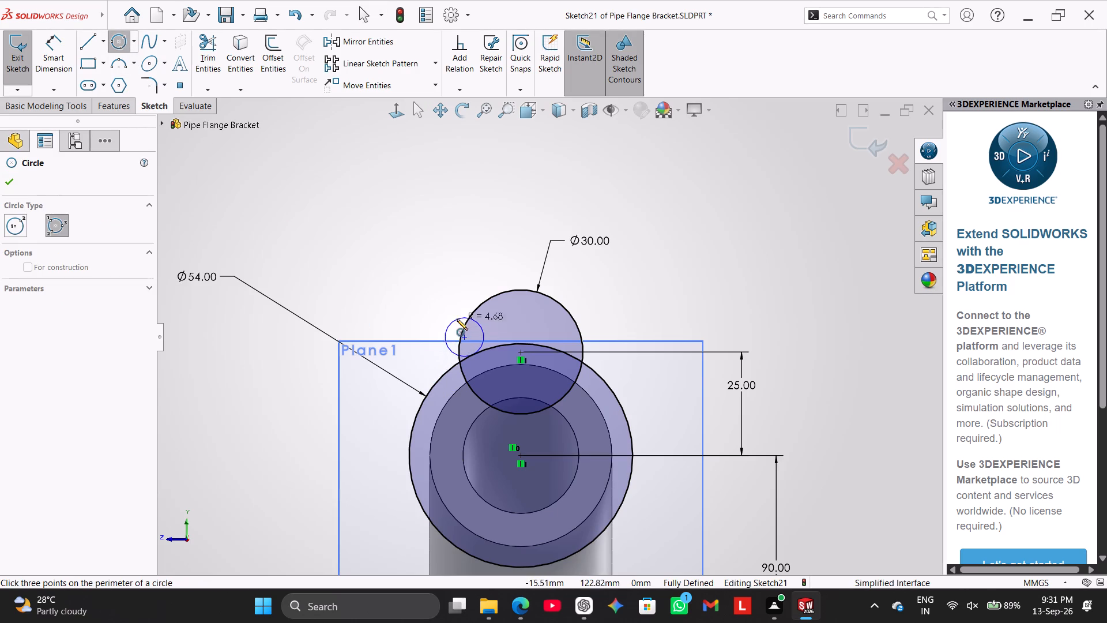
click(472, 314)
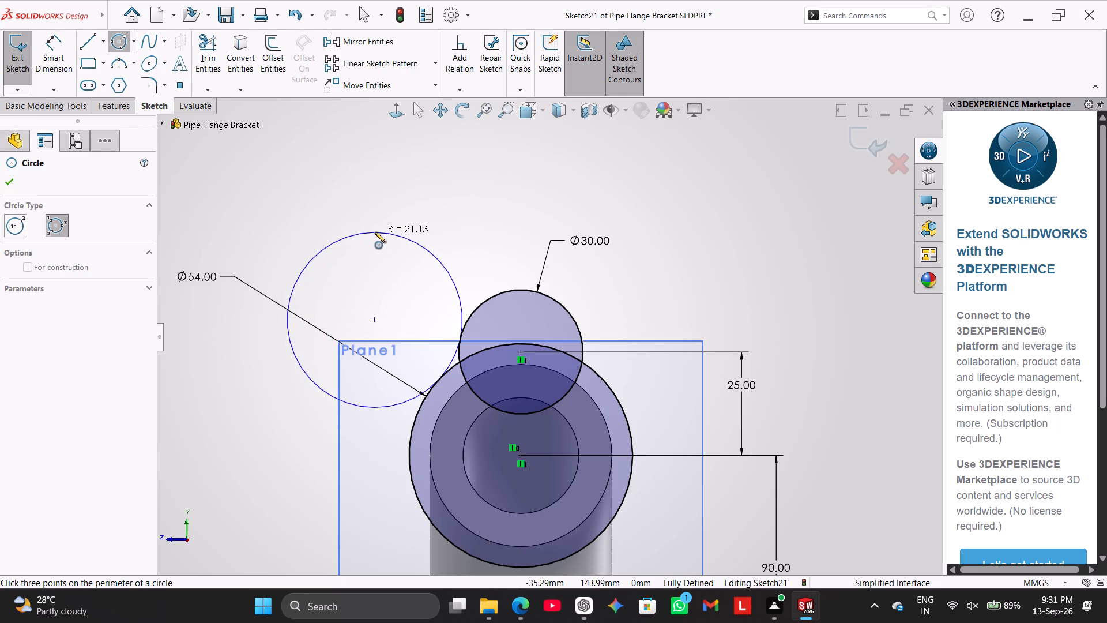
click(389, 247)
right_click(346, 208)
click(378, 215)
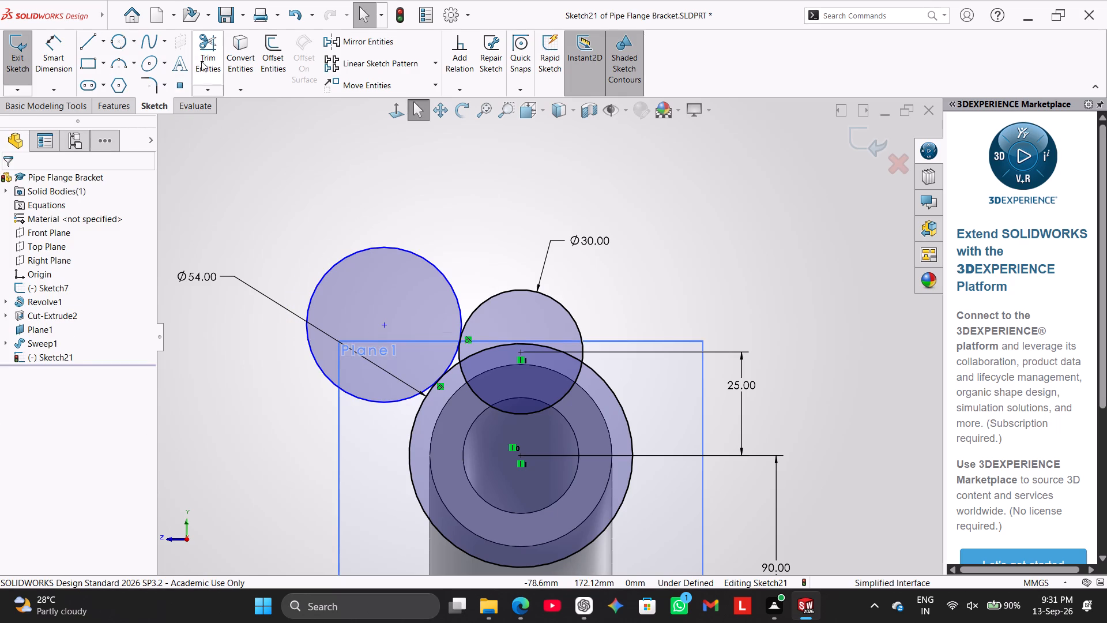
Trim the three circles to one outer outline, keeping only the short tangent arc of the new circle at the left junction.
drag(202, 59, 207, 60)
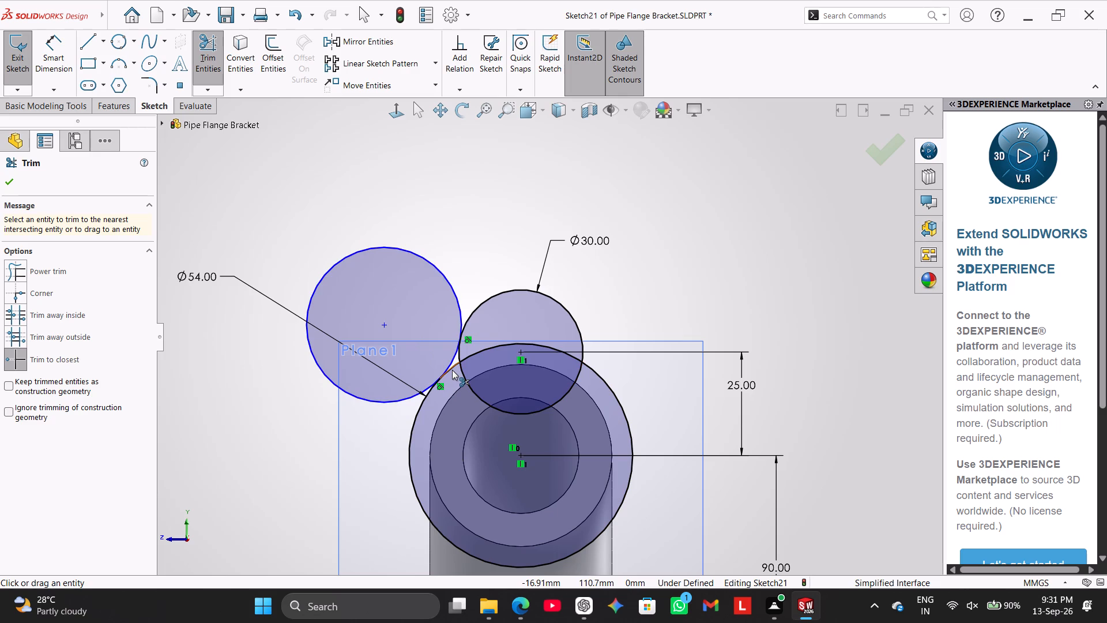
click(452, 370)
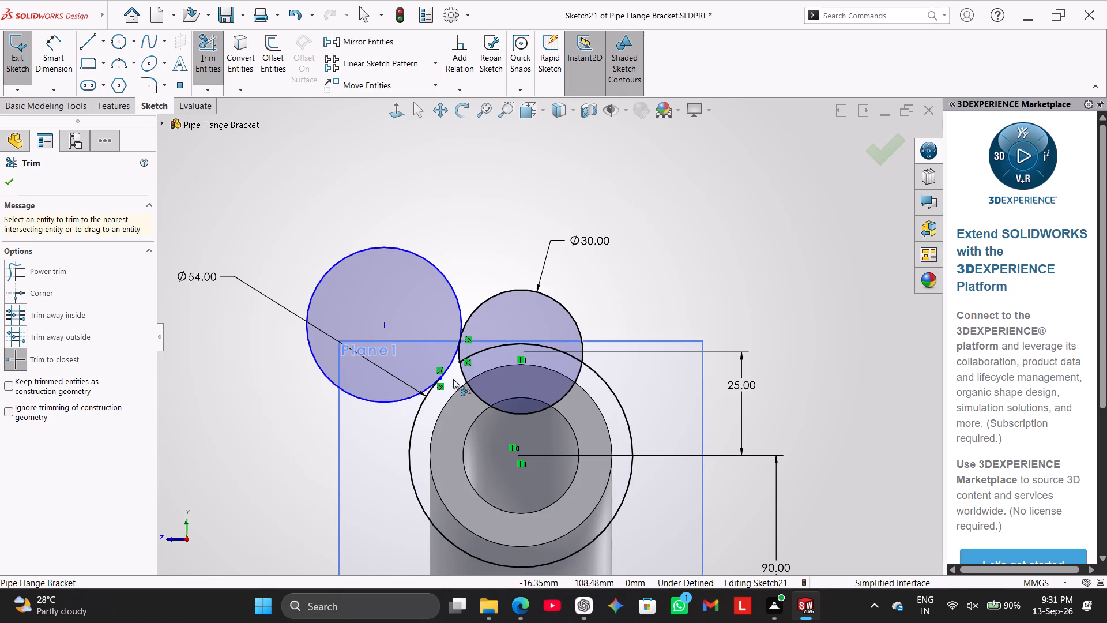
click(489, 347)
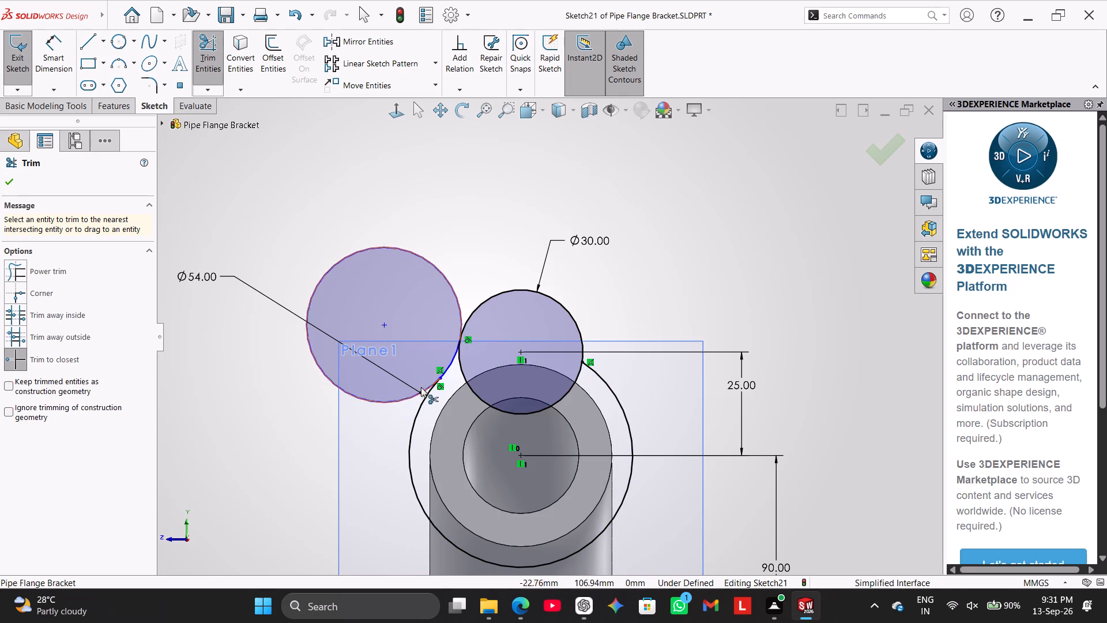
click(388, 403)
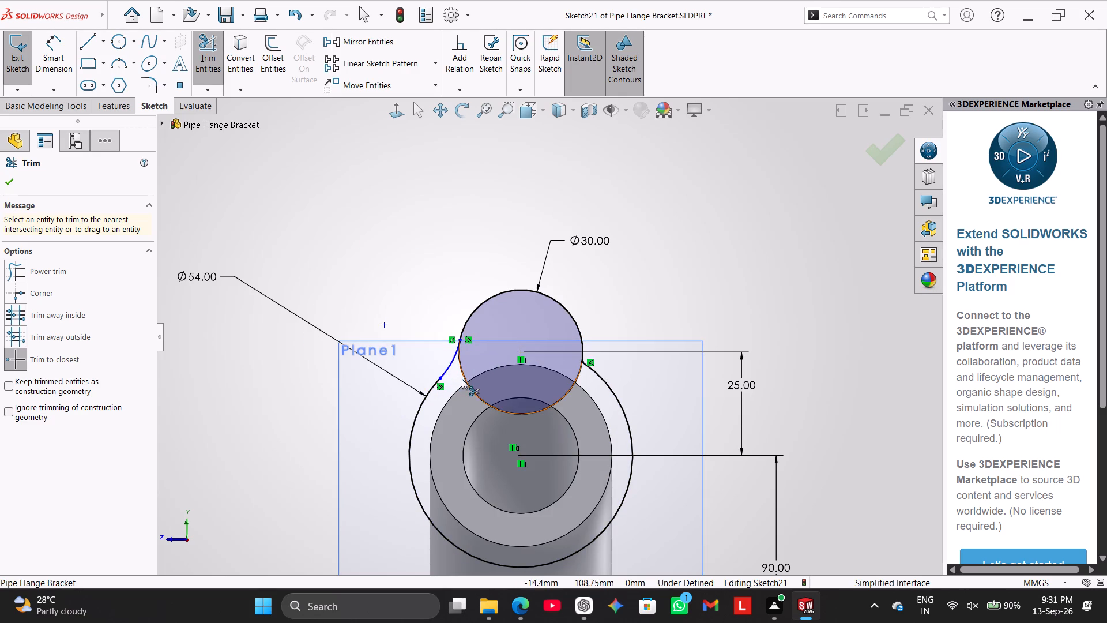
click(476, 393)
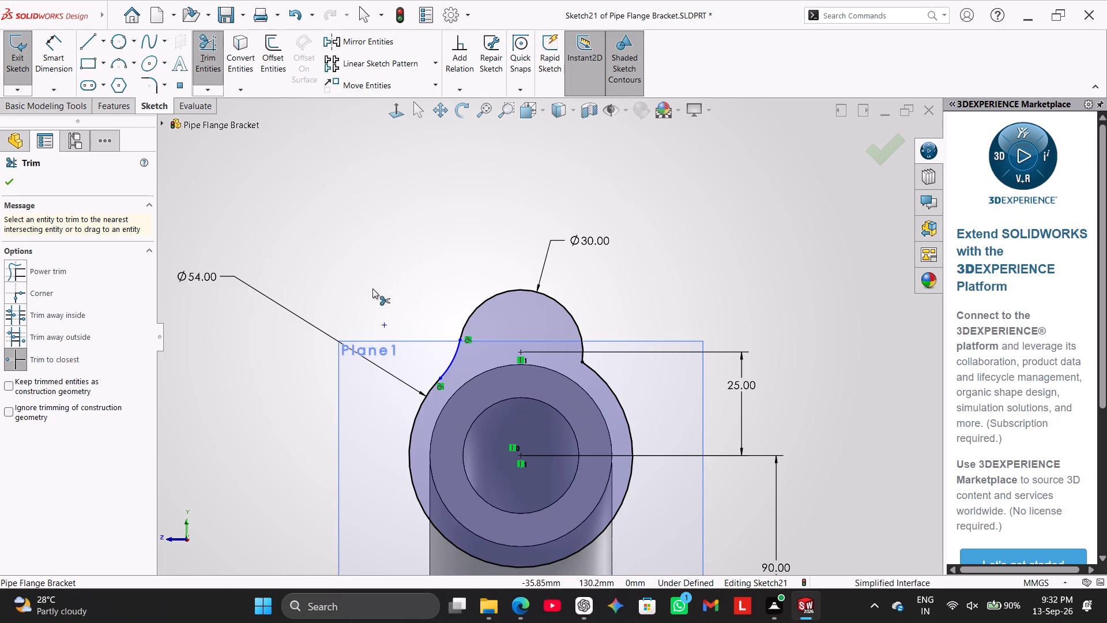
right_click(345, 238)
click(394, 273)
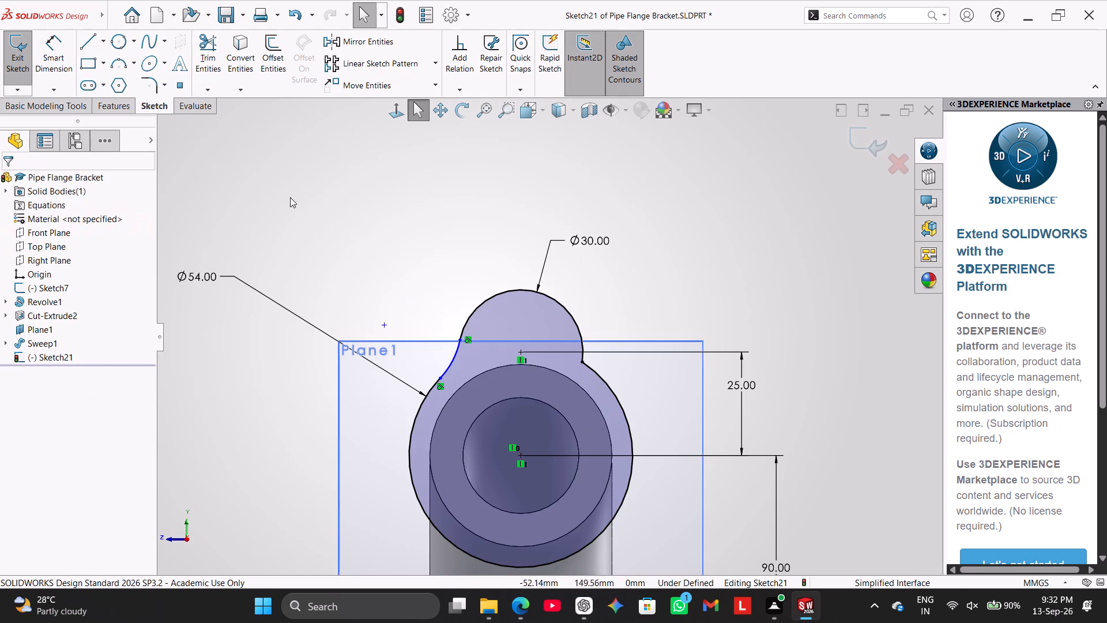
Draw a vertical centerline from the 54 mm circle's centre to the 30 mm circle's centre.
click(101, 44)
click(115, 78)
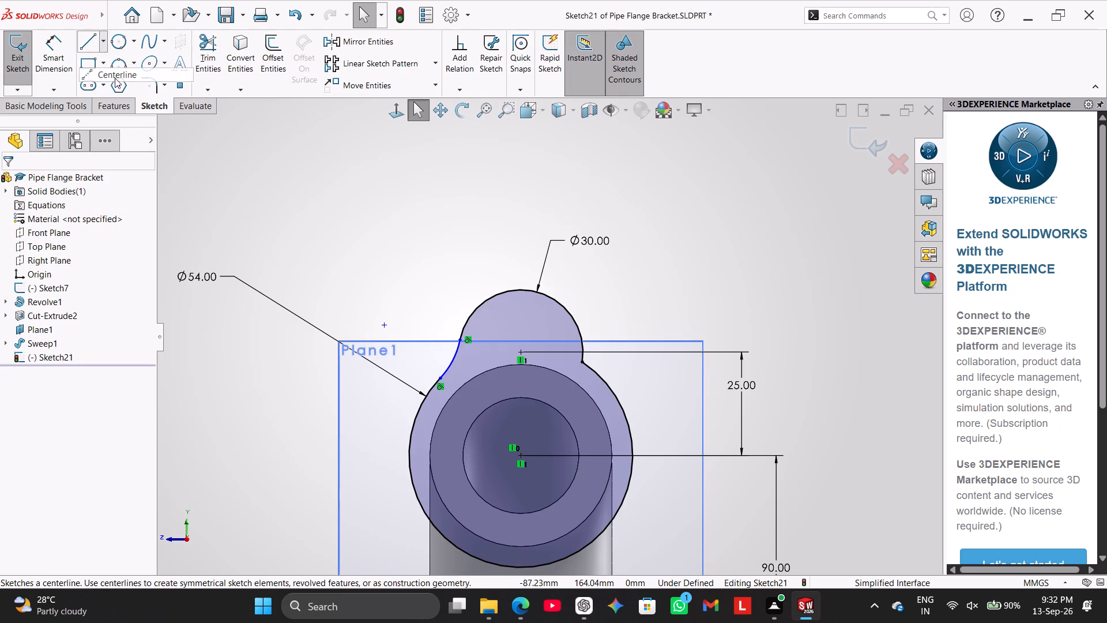
click(521, 456)
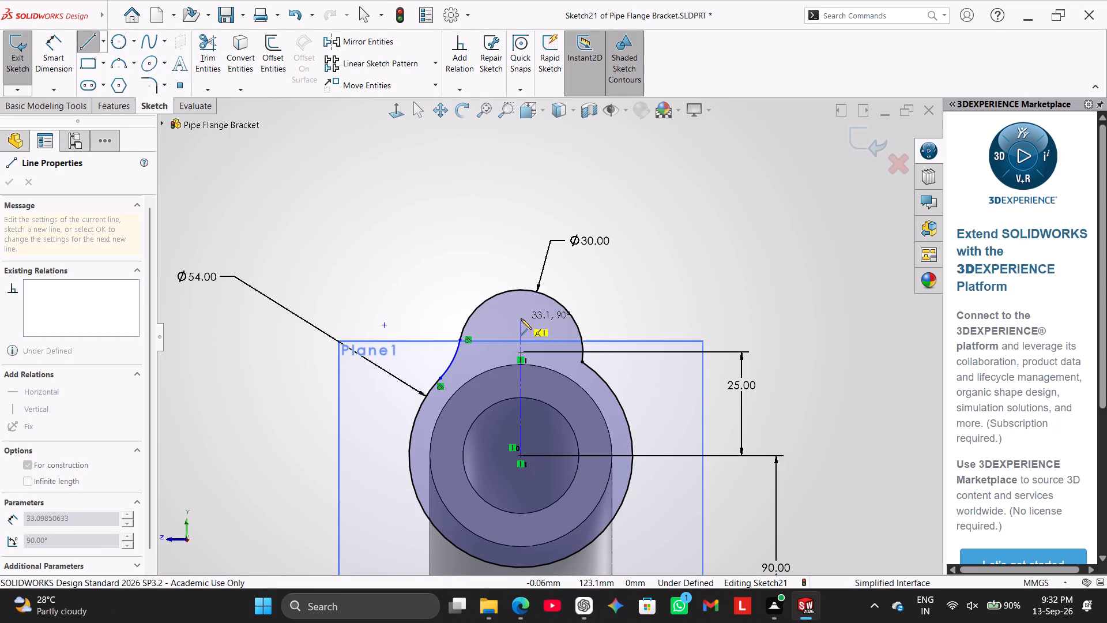
click(518, 352)
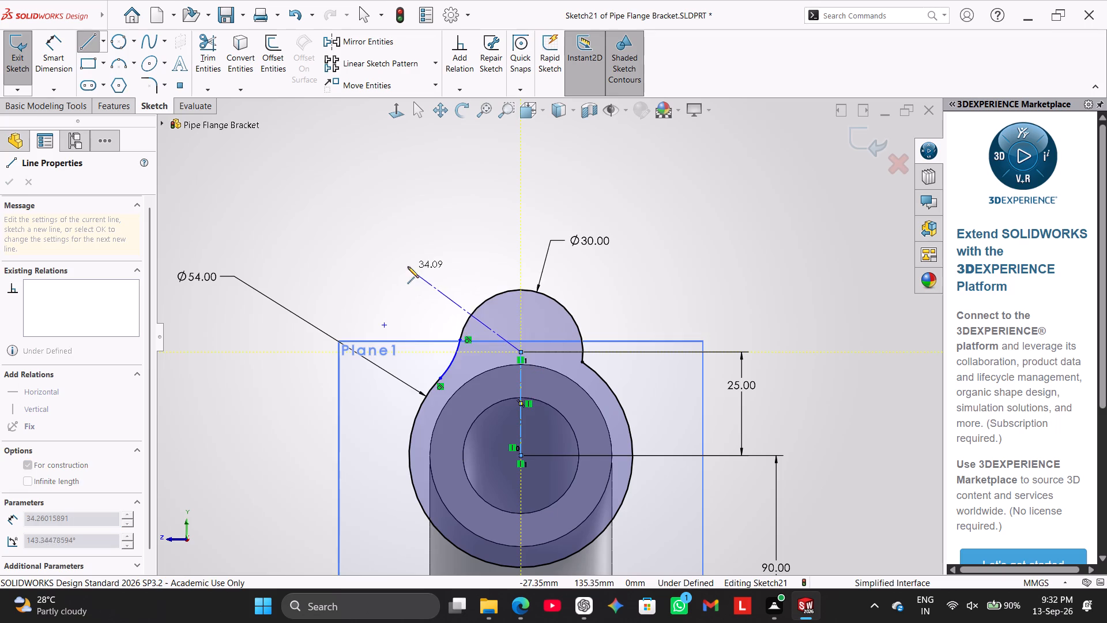
right_click(408, 267)
click(436, 276)
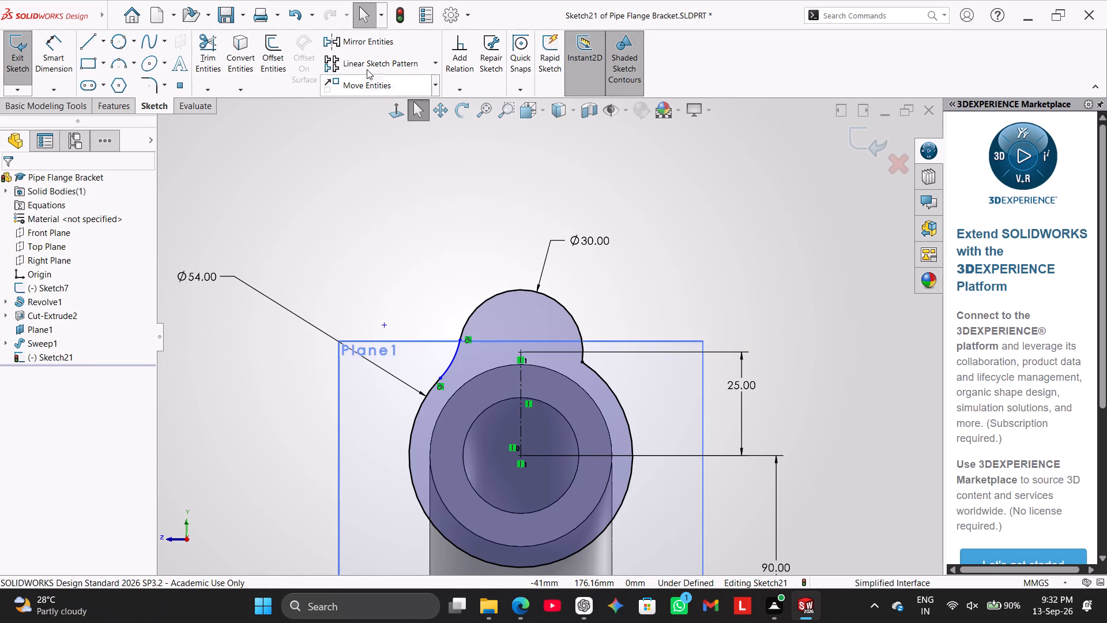
Mirror the left tangent arc about the vertical centerline, keeping the original.
click(379, 33)
click(451, 363)
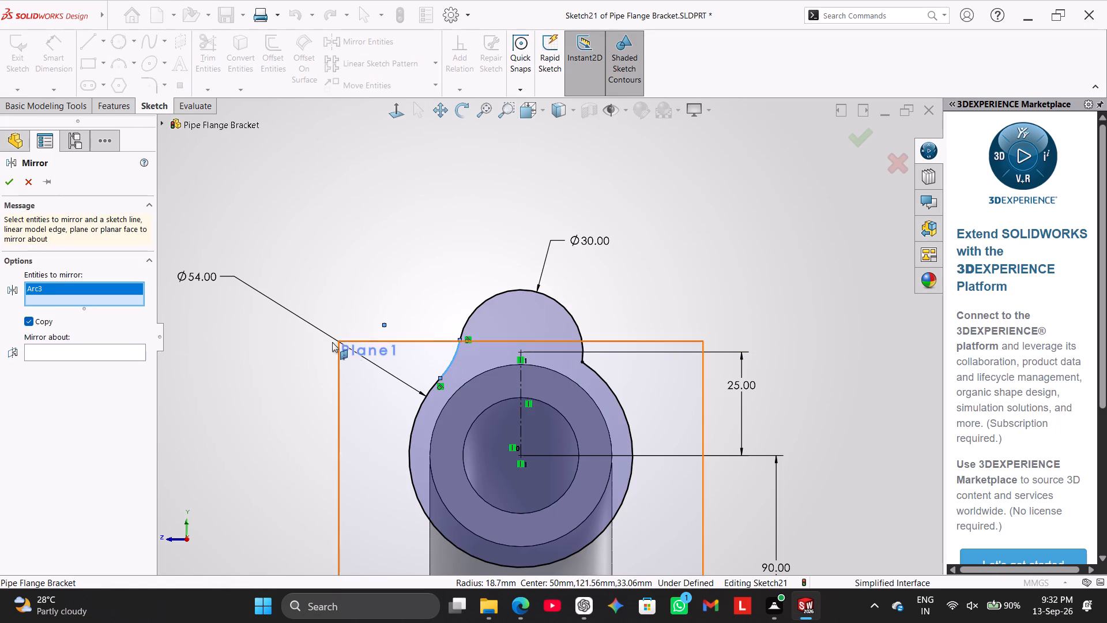
click(106, 352)
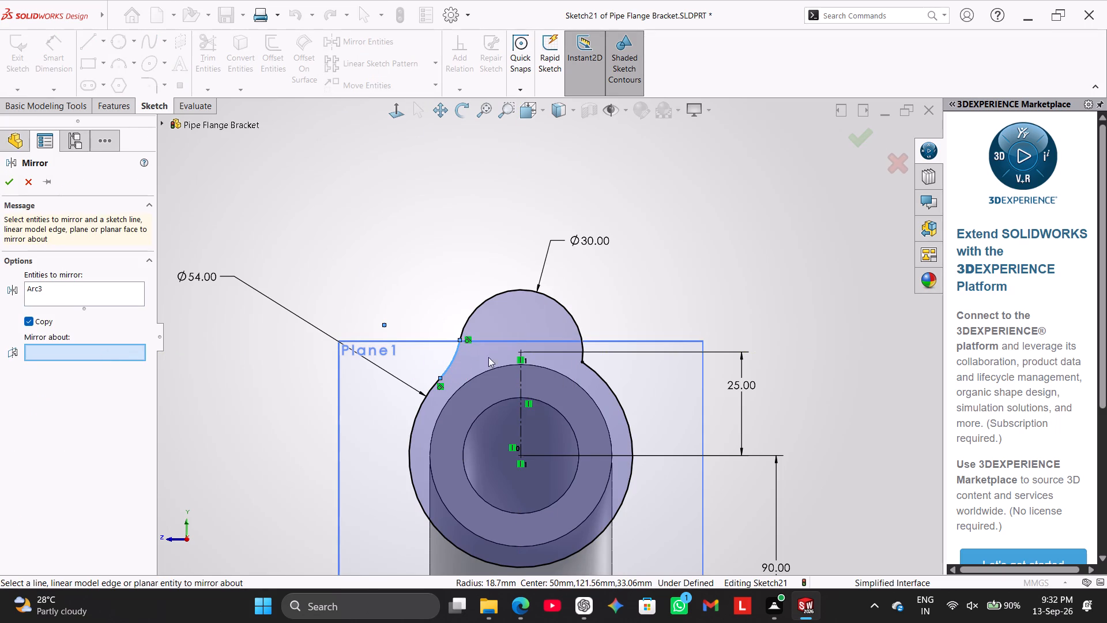
click(522, 388)
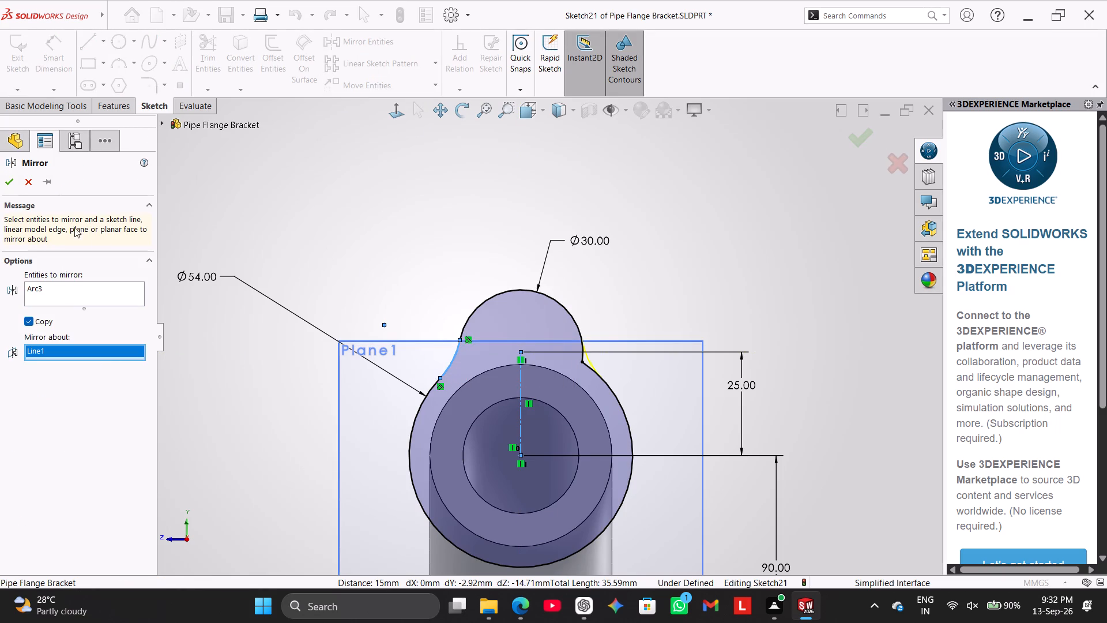
click(4, 183)
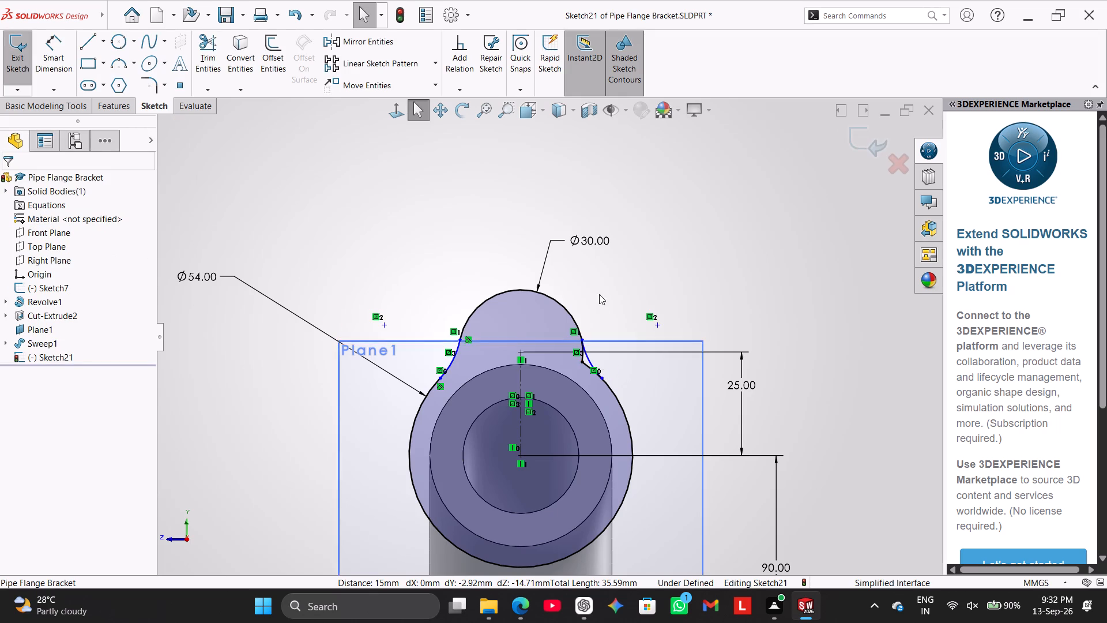
Trim the leftover 54 mm and 30 mm arc segments inside the mirrored arc at the right junction.
scroll(599, 294, down, 2)
click(217, 49)
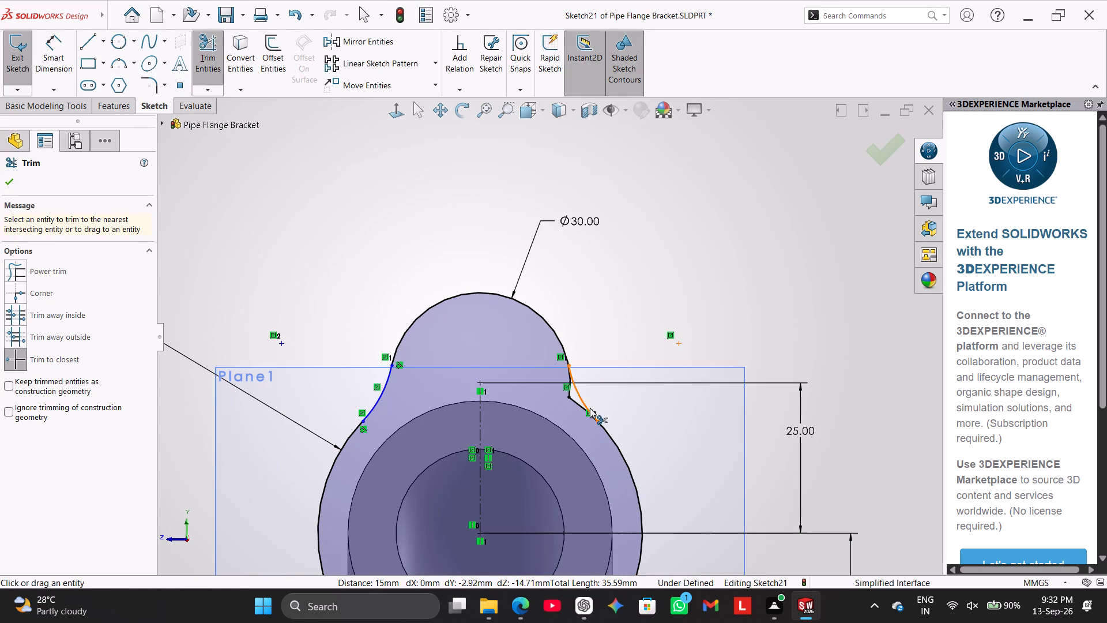
click(580, 407)
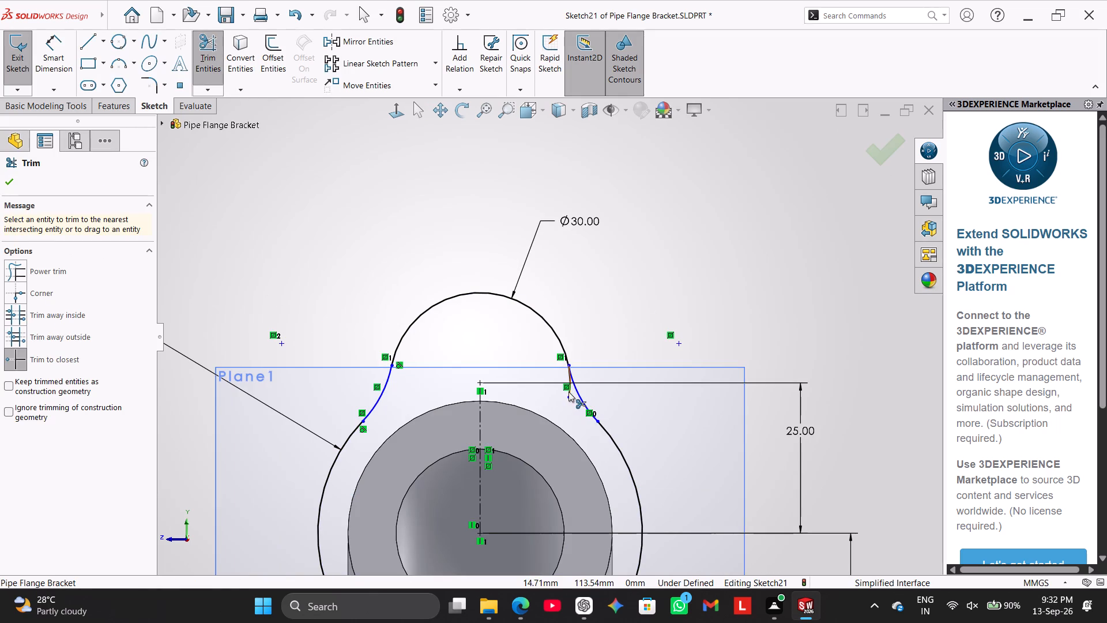
click(568, 392)
scroll(364, 325, up, 2)
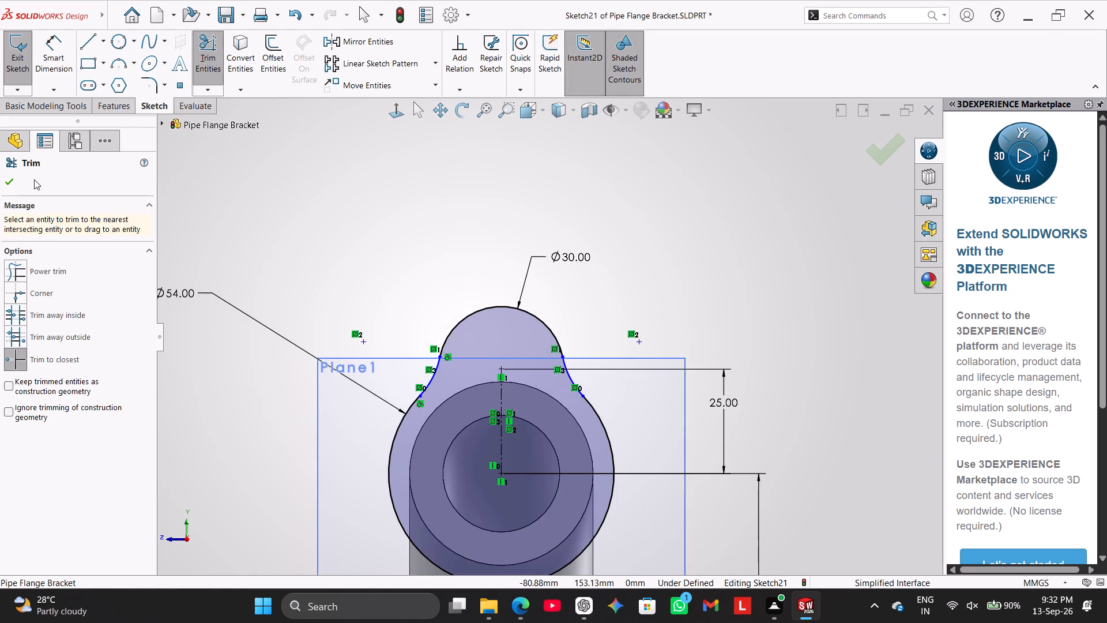
click(8, 183)
Dimension the radius of the left tangent arc, accepting its drawn value.
click(55, 61)
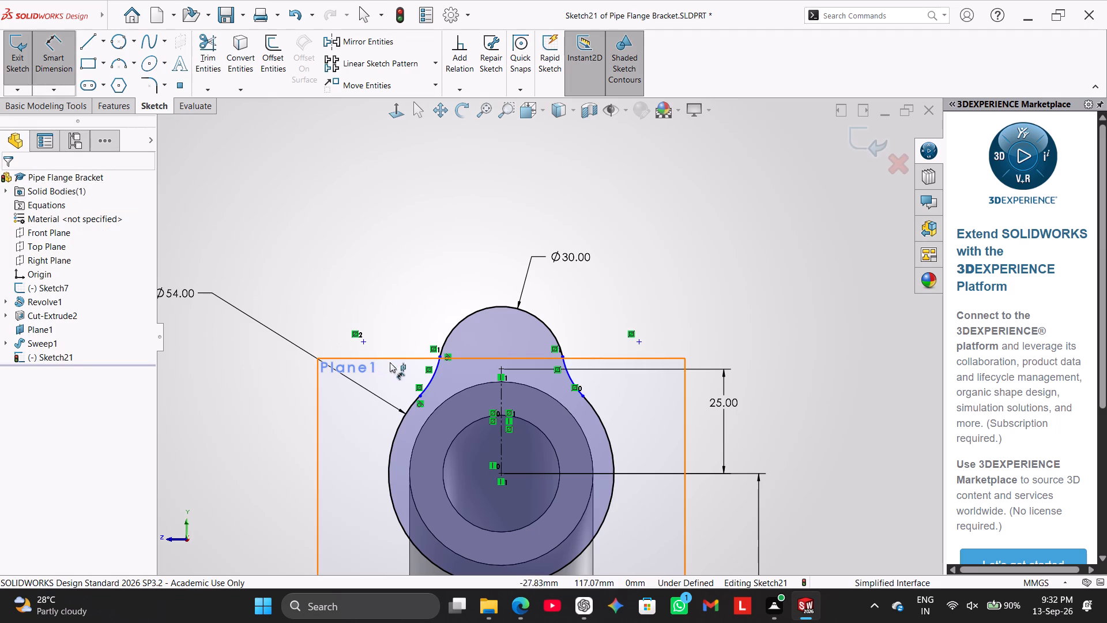
click(431, 379)
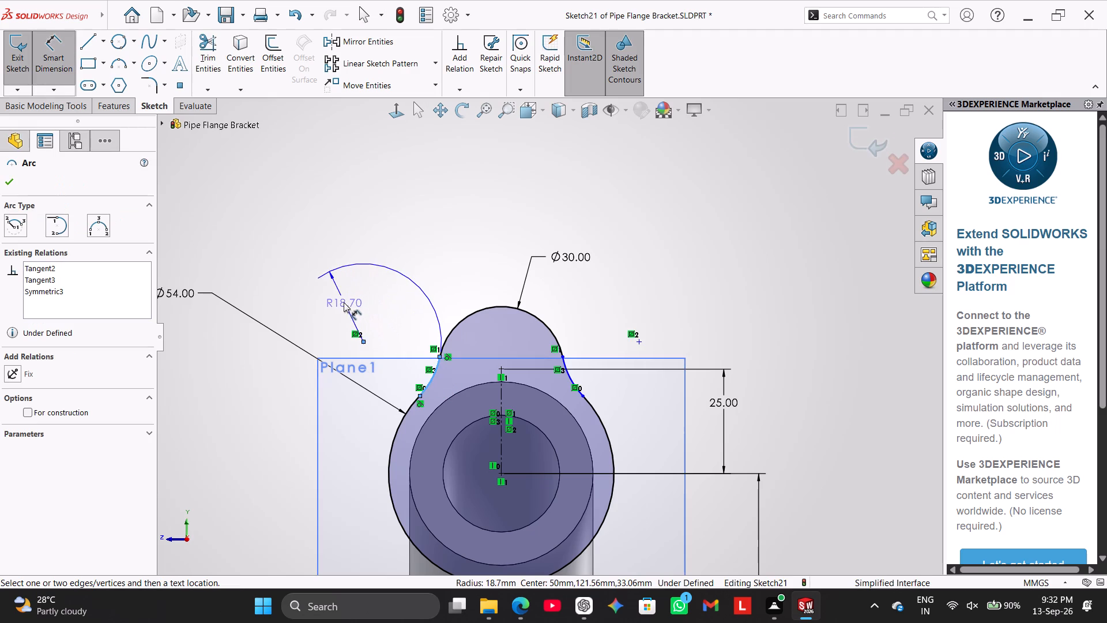
click(335, 303)
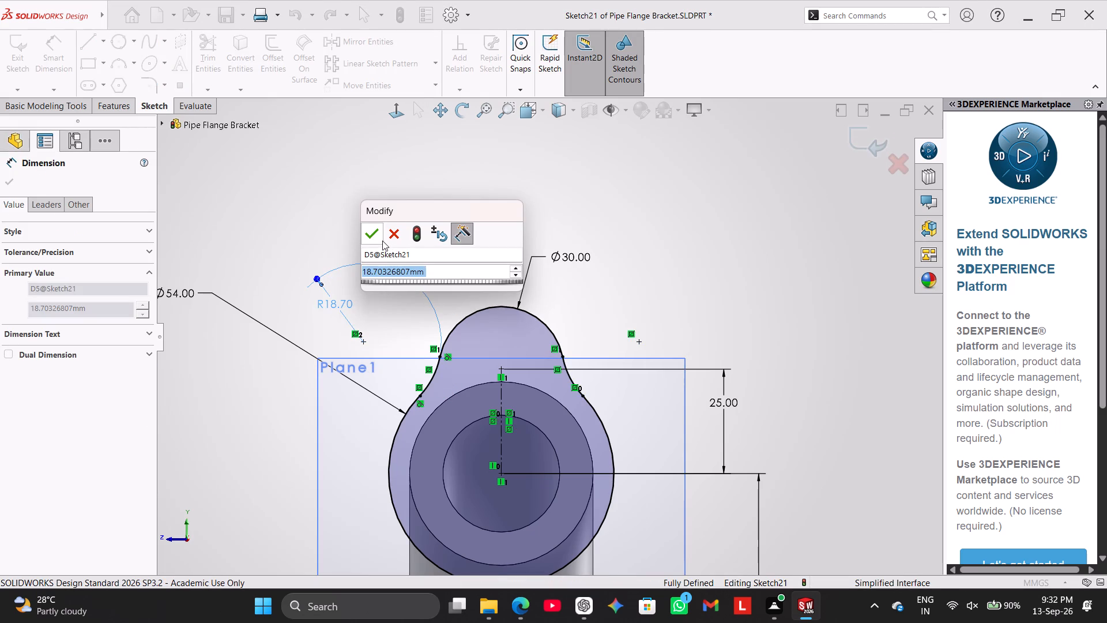
click(374, 236)
Open the left tangent arc's radius dimension for editing.
double_click(335, 304)
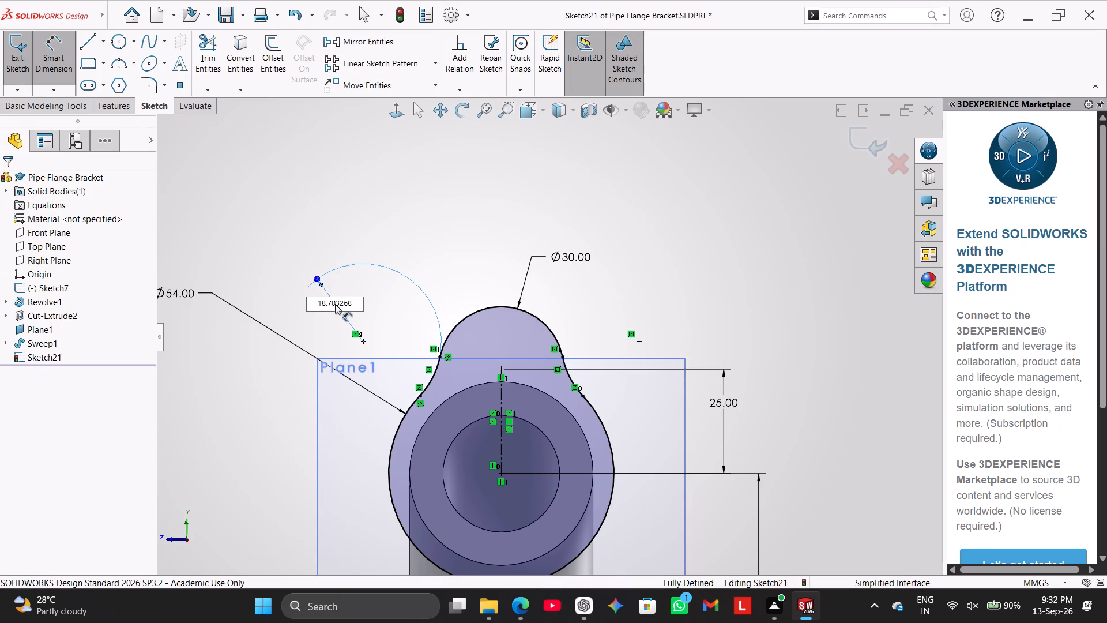
double_click(356, 303)
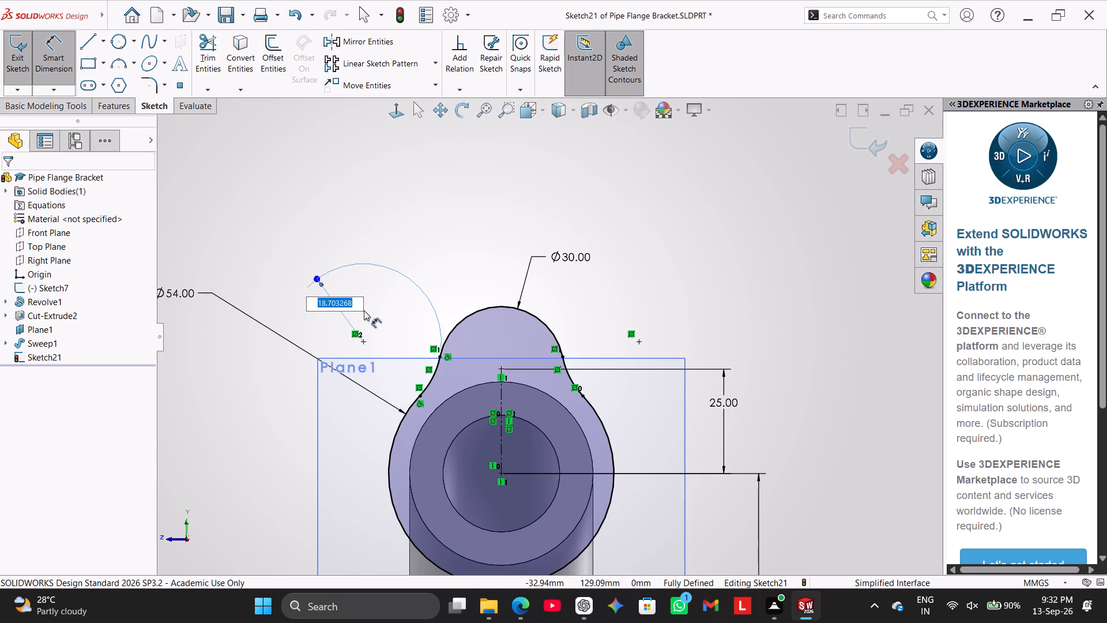
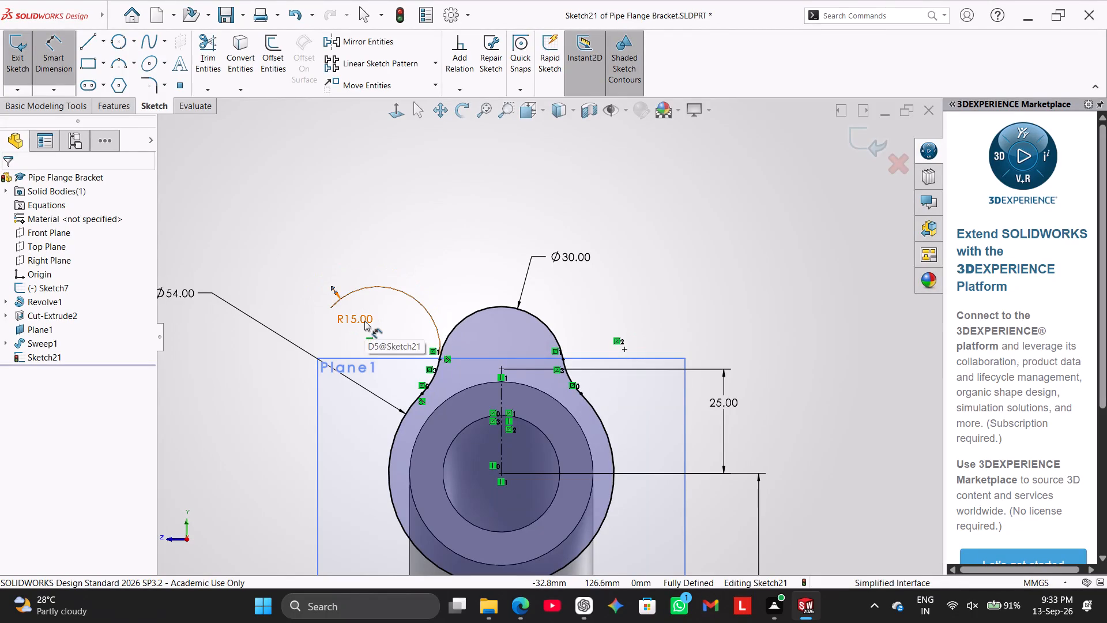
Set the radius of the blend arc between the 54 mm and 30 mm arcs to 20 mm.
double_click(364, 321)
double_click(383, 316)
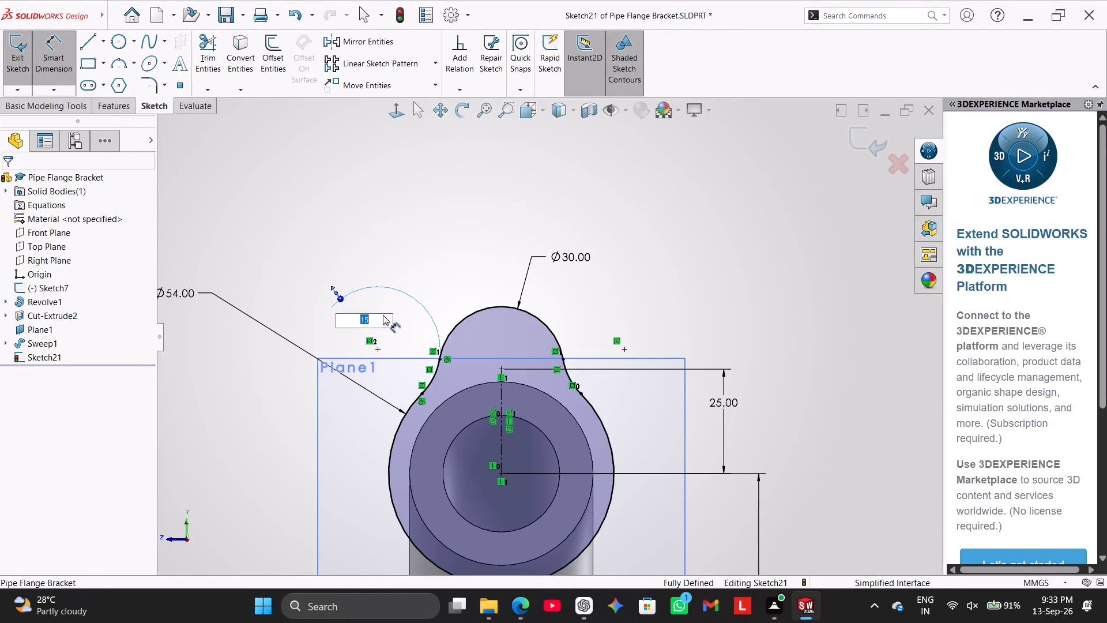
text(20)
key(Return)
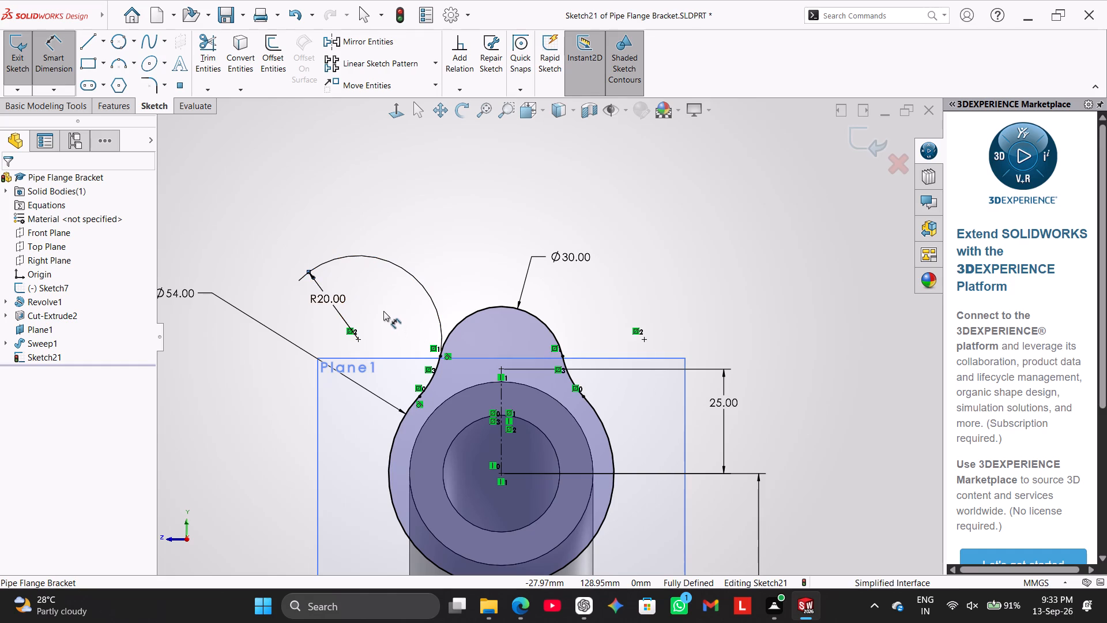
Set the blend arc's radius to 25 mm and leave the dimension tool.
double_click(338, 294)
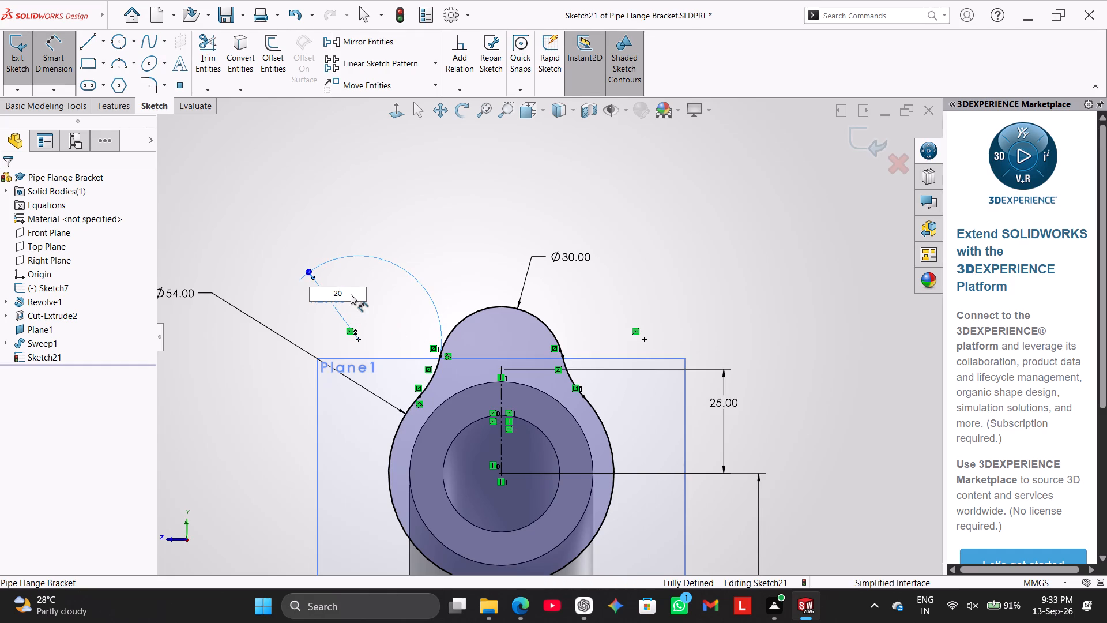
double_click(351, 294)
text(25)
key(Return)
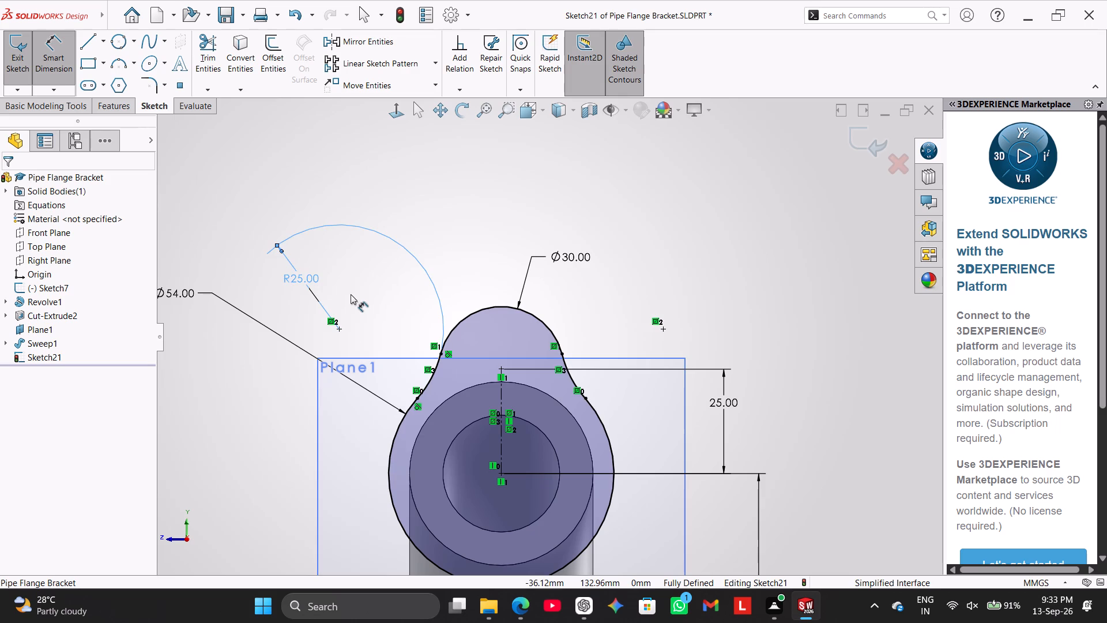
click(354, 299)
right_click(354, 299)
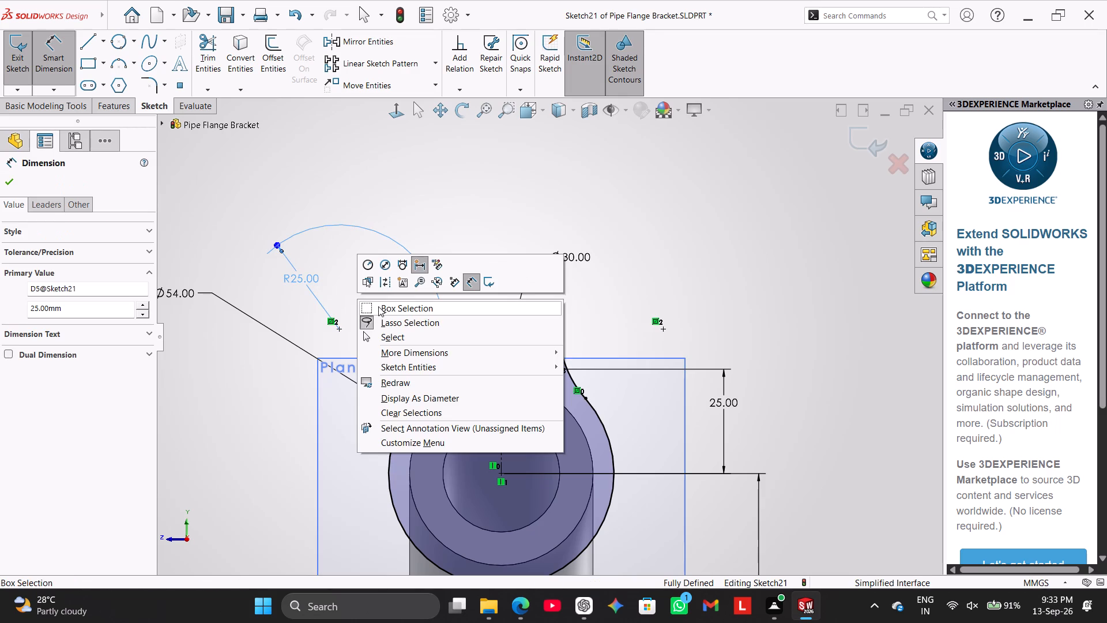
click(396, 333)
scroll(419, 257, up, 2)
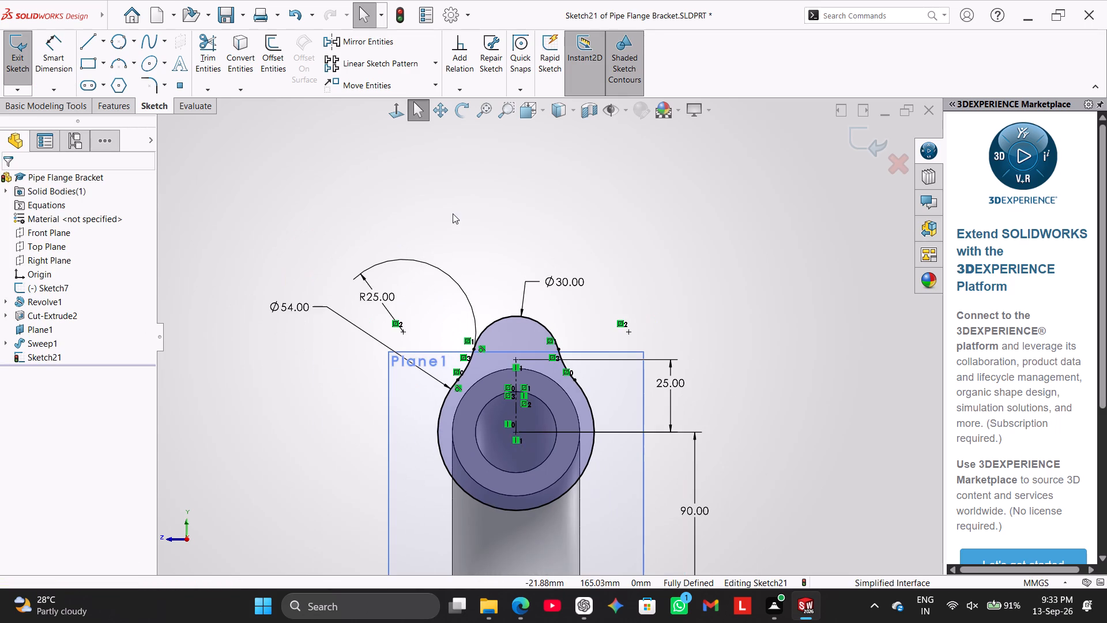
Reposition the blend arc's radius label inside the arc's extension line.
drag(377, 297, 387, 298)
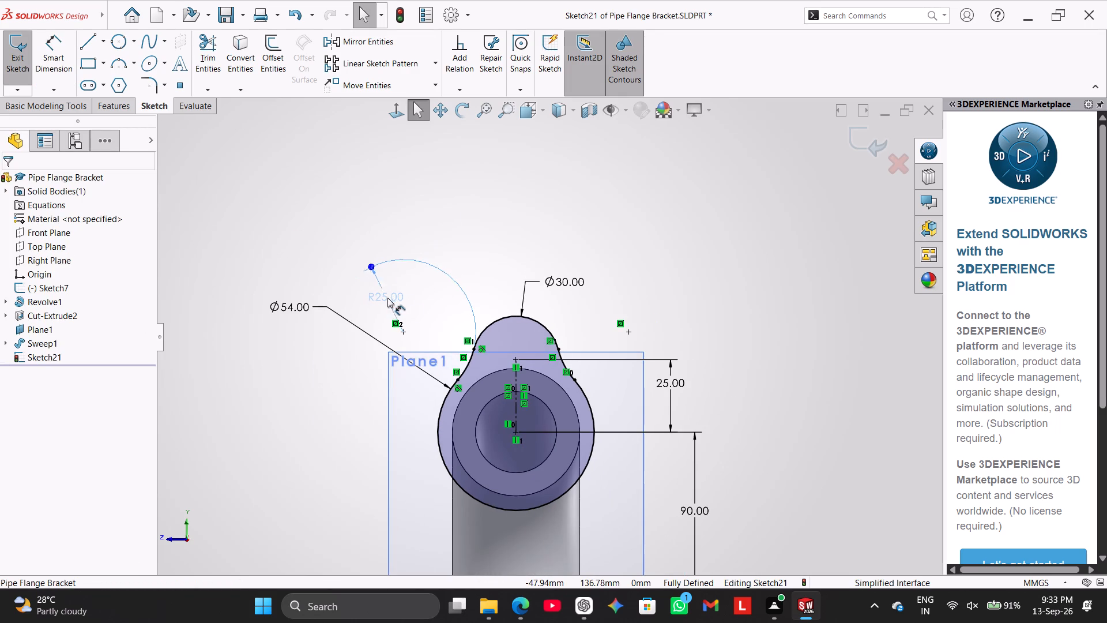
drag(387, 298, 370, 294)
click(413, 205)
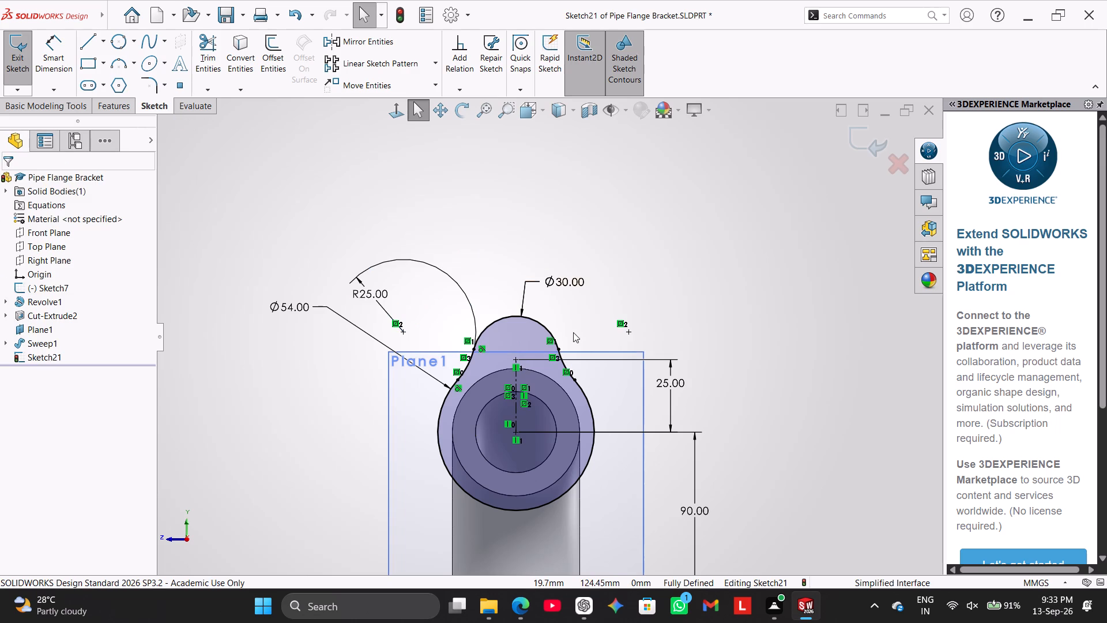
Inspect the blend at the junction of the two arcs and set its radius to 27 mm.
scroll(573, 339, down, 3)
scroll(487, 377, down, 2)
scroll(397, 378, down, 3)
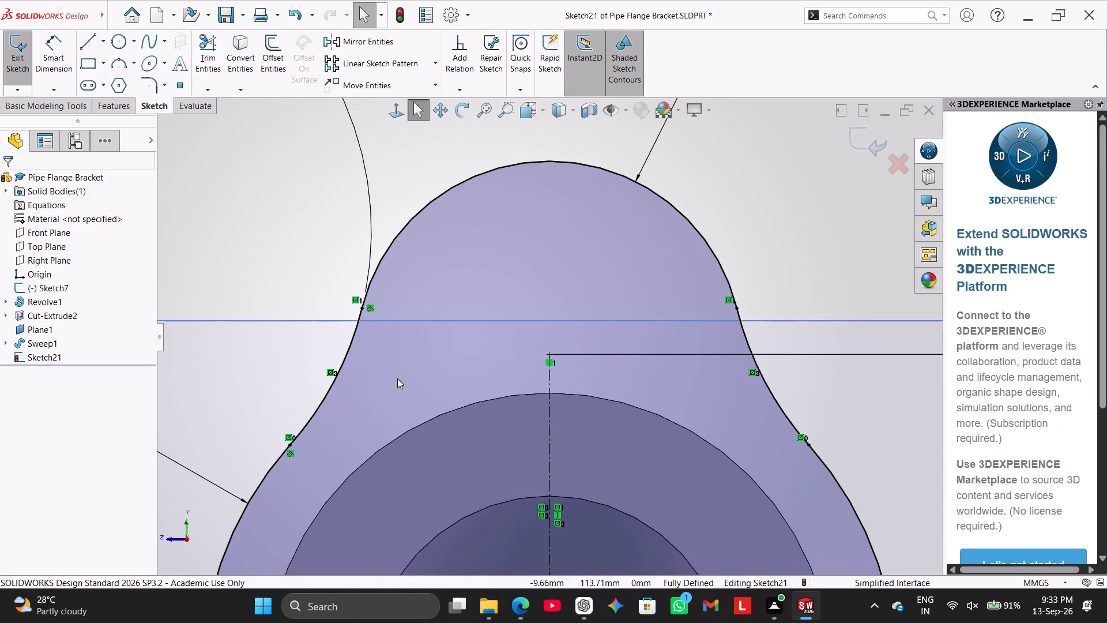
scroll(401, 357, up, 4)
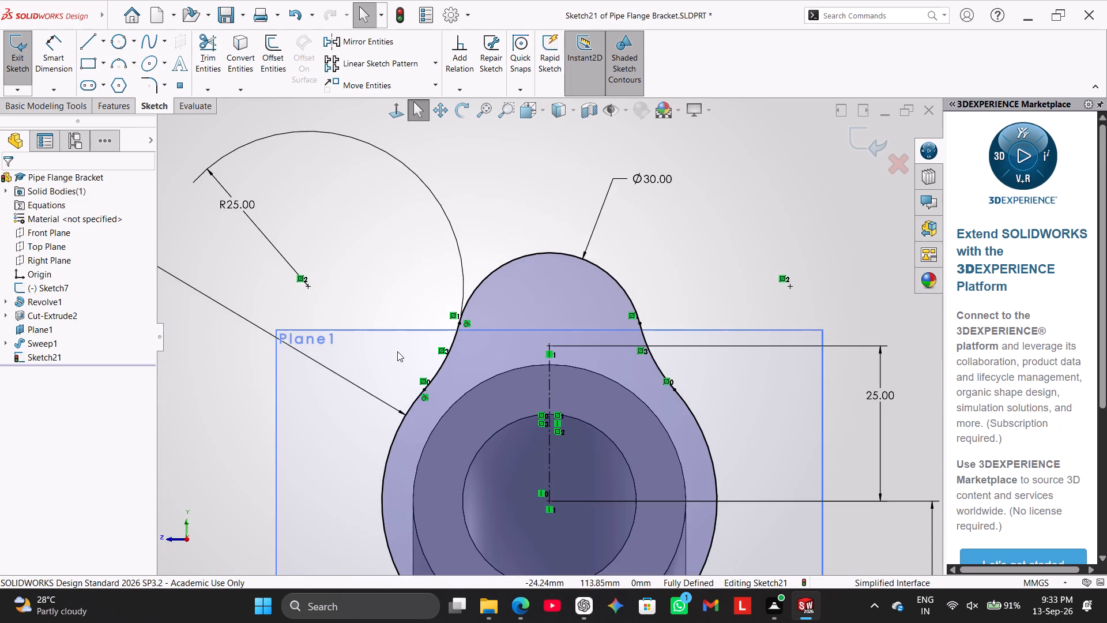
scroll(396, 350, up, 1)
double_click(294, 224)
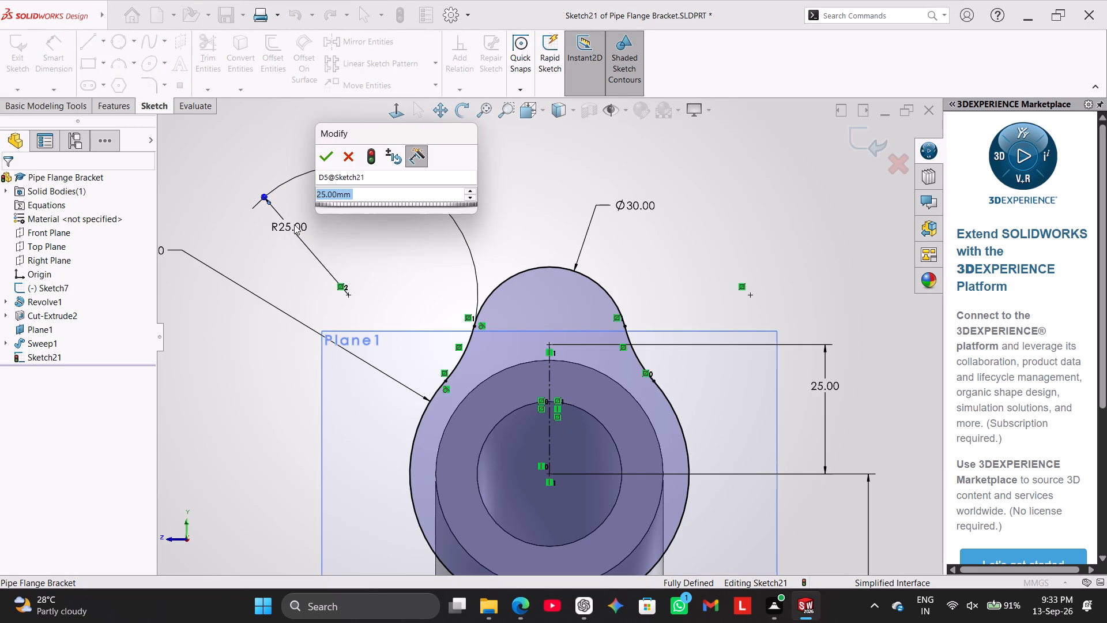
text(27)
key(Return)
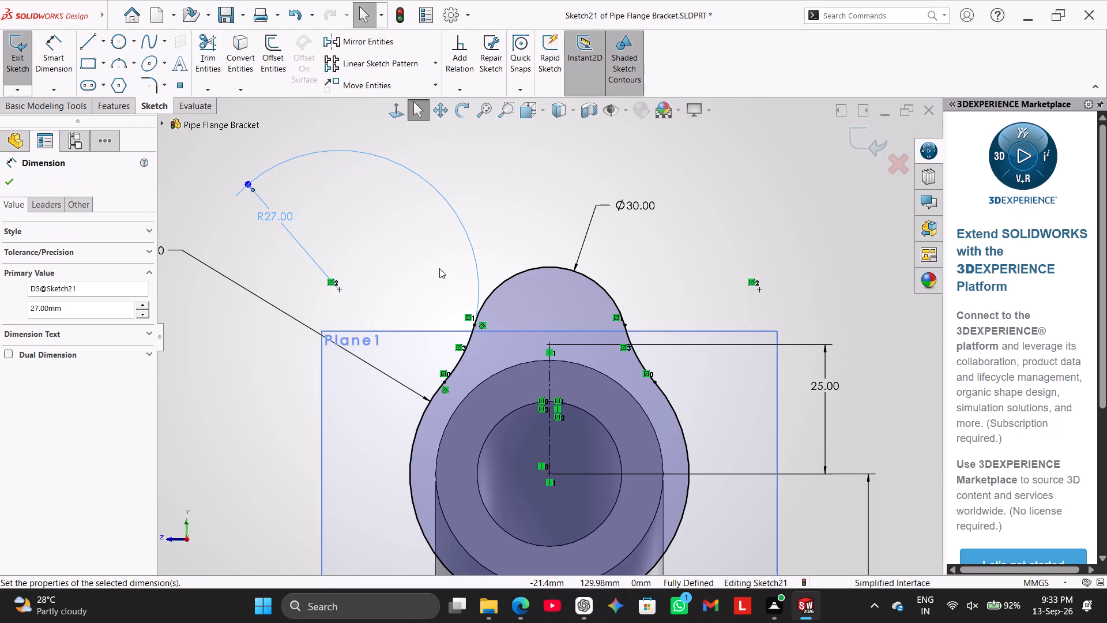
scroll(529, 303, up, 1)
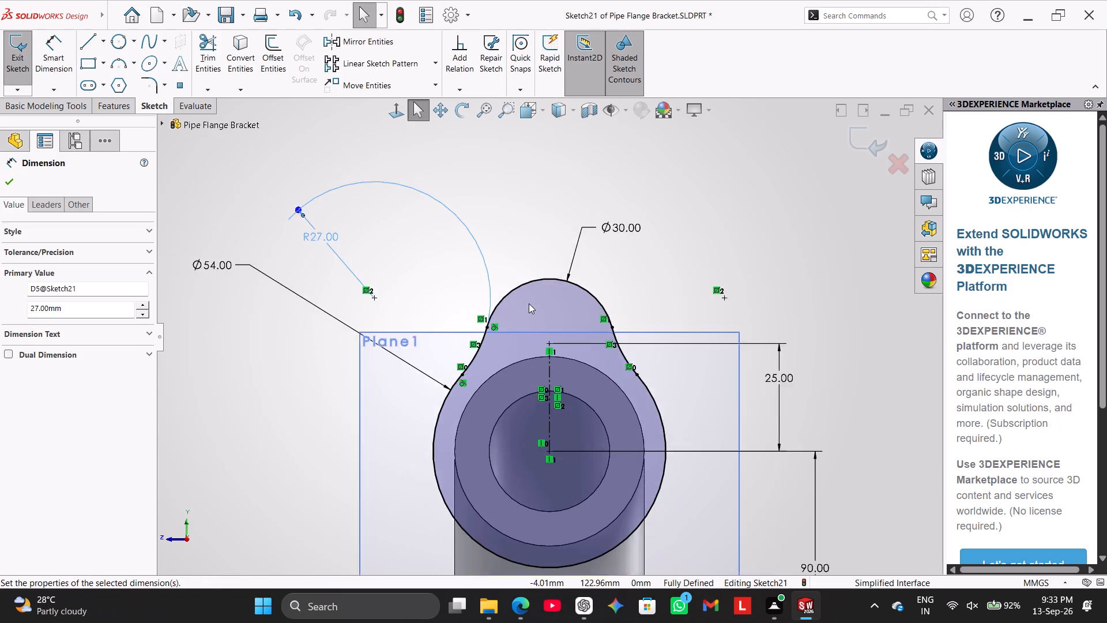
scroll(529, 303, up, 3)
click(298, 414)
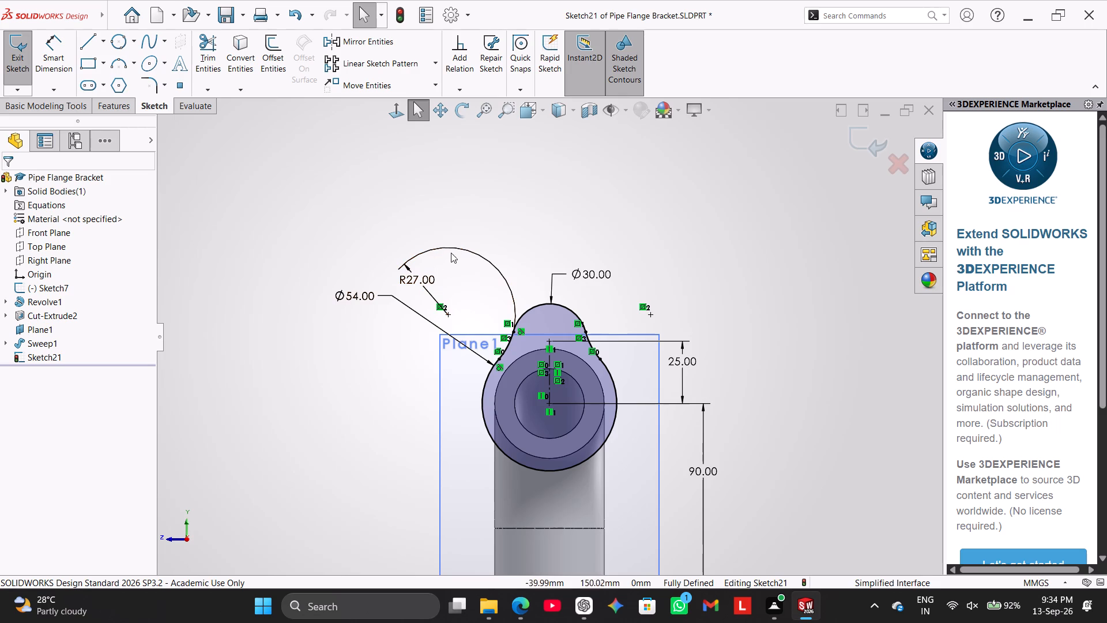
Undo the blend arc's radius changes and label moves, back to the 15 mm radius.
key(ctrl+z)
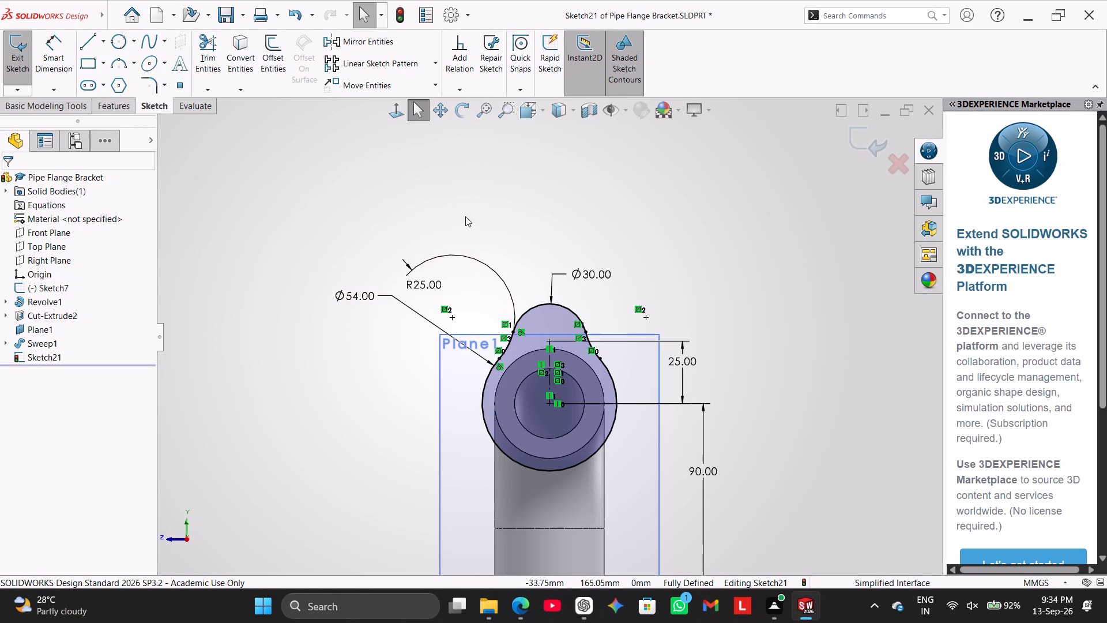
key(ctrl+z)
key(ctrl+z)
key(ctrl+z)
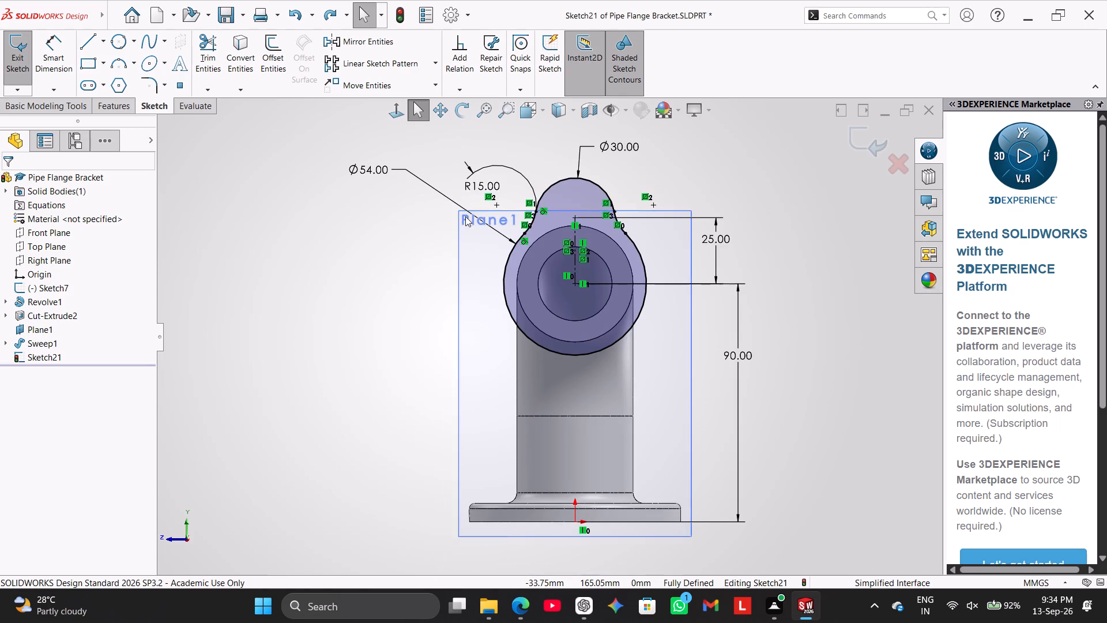
Undo the radius dimension, mirrored blend arc, trims and tangent circle, back to the two full 54 mm and 30 mm circles.
key(ctrl+z)
key(ctrl+z)
key(ctrl+z)
key(ctrl+z)
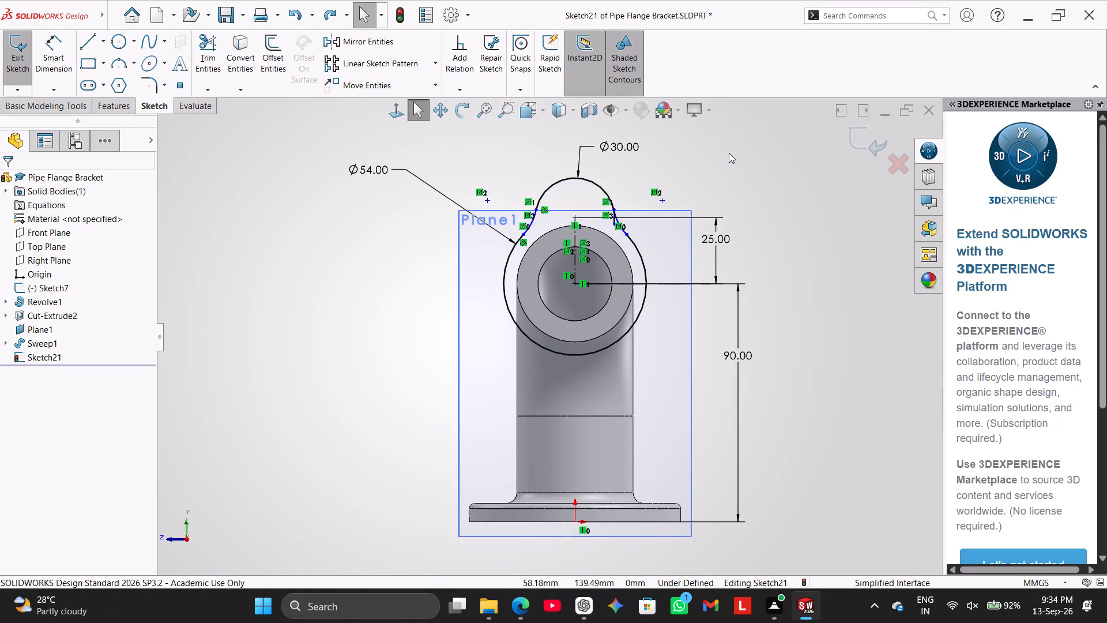
key(ctrl+z)
key(ctrl+z)
key(ctrl+z)
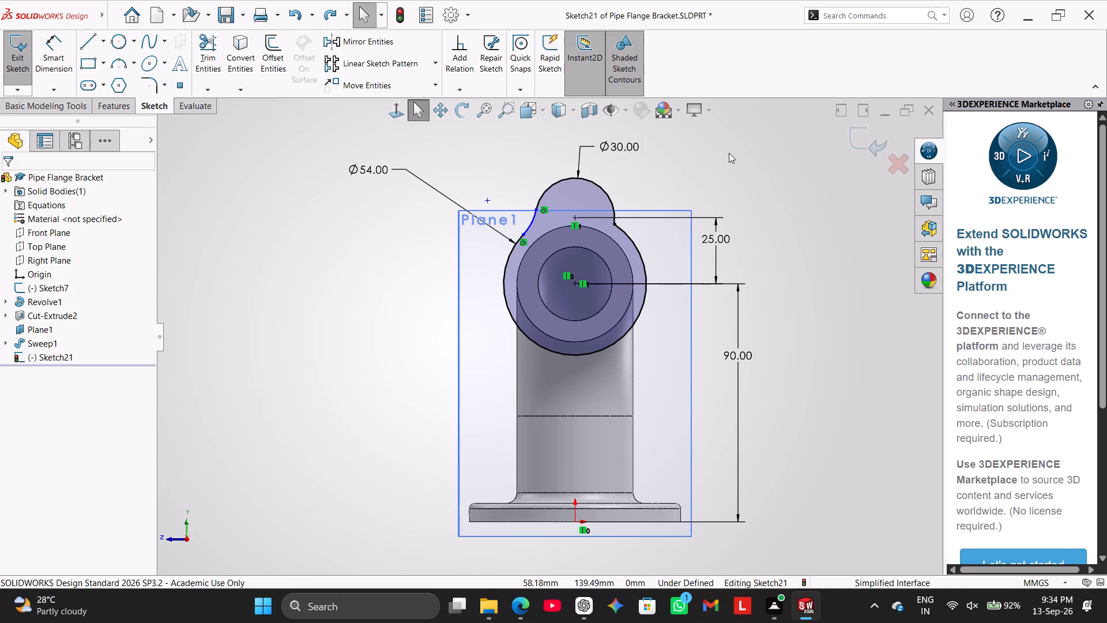
key(ctrl+z)
key(ctrl+z)
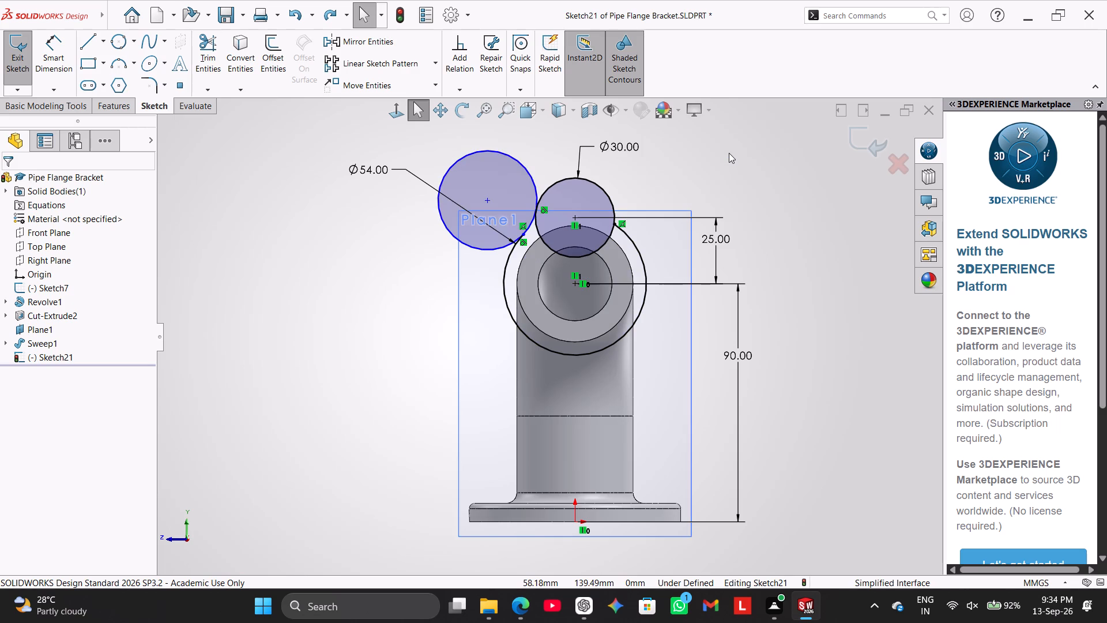
key(ctrl+z)
key(ctrl+z)
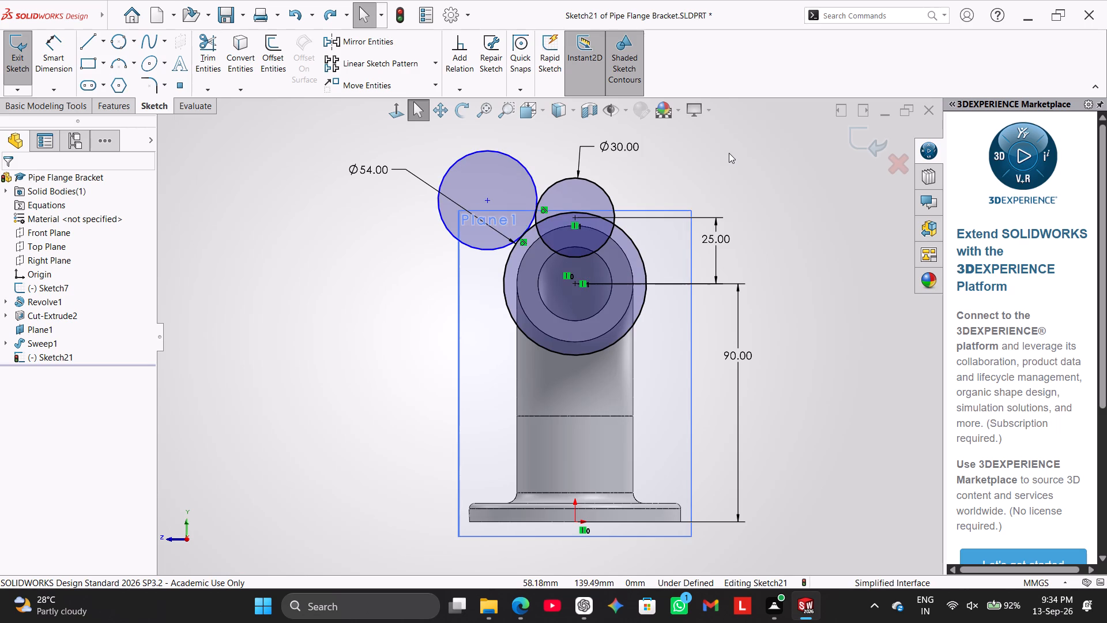
key(ctrl+z)
Trim the overlapping inner portions of the 30 mm and 54 mm circles, leaving one joined outer outline.
scroll(559, 194, down, 5)
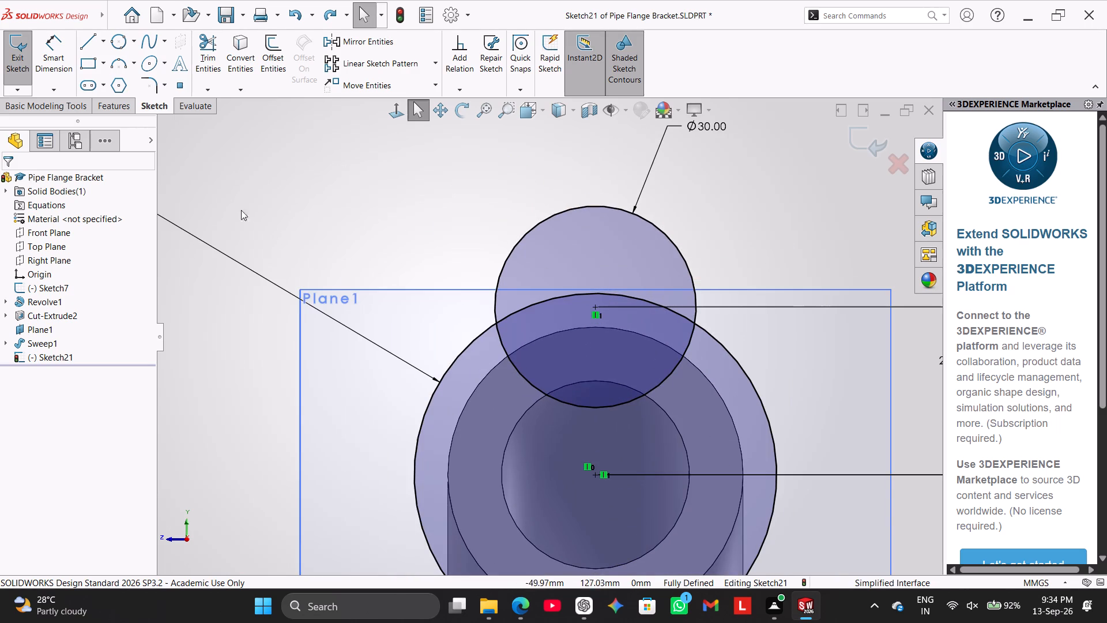
click(211, 43)
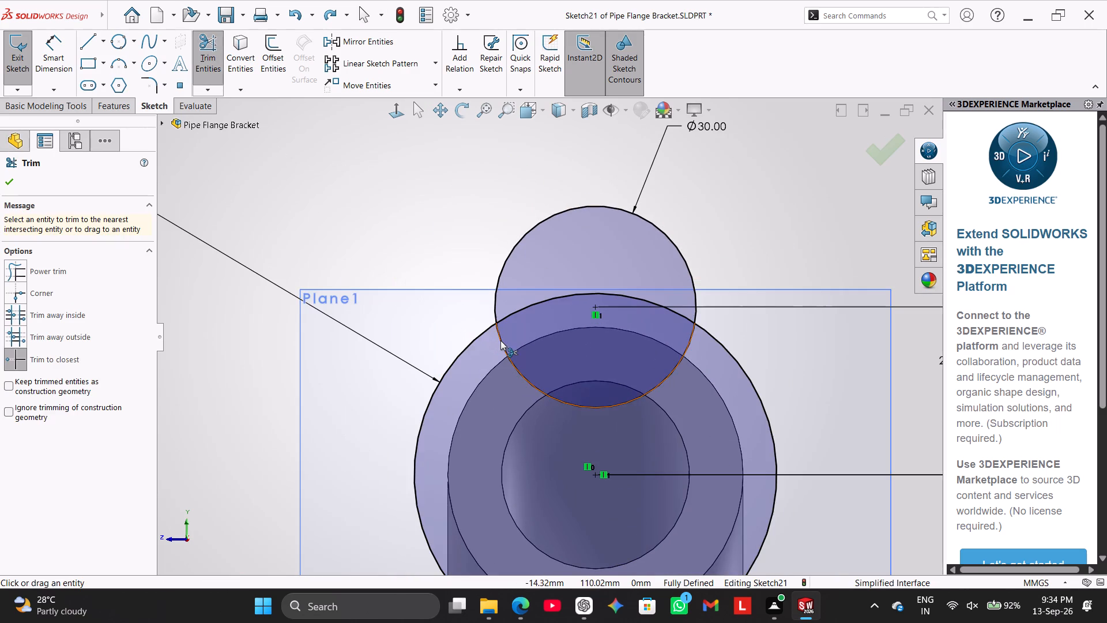
click(500, 340)
scroll(767, 277, up, 2)
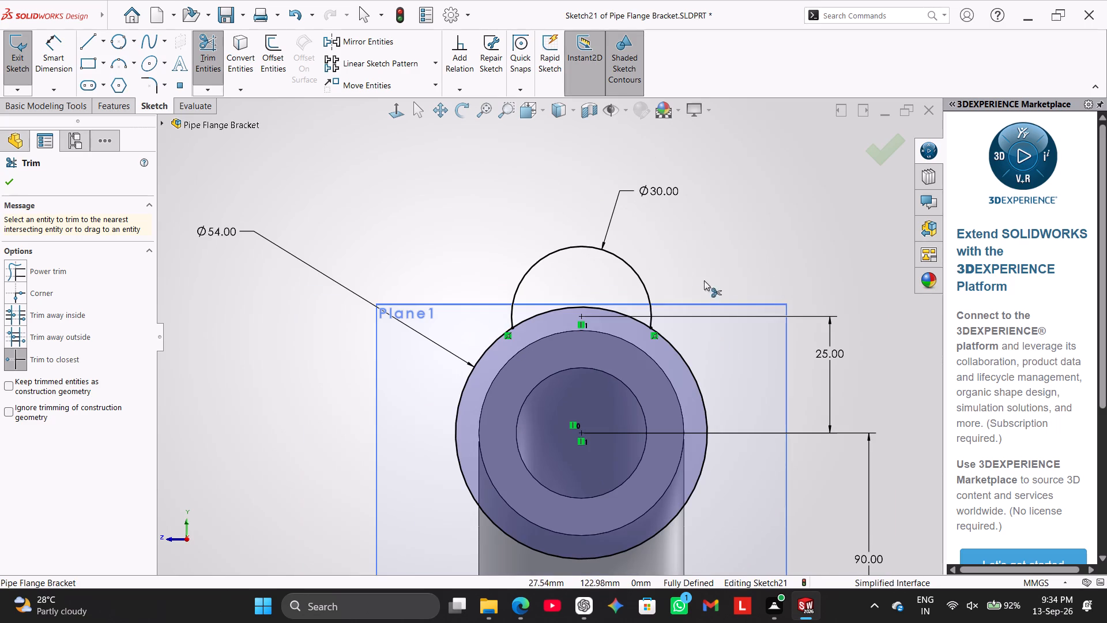
click(619, 312)
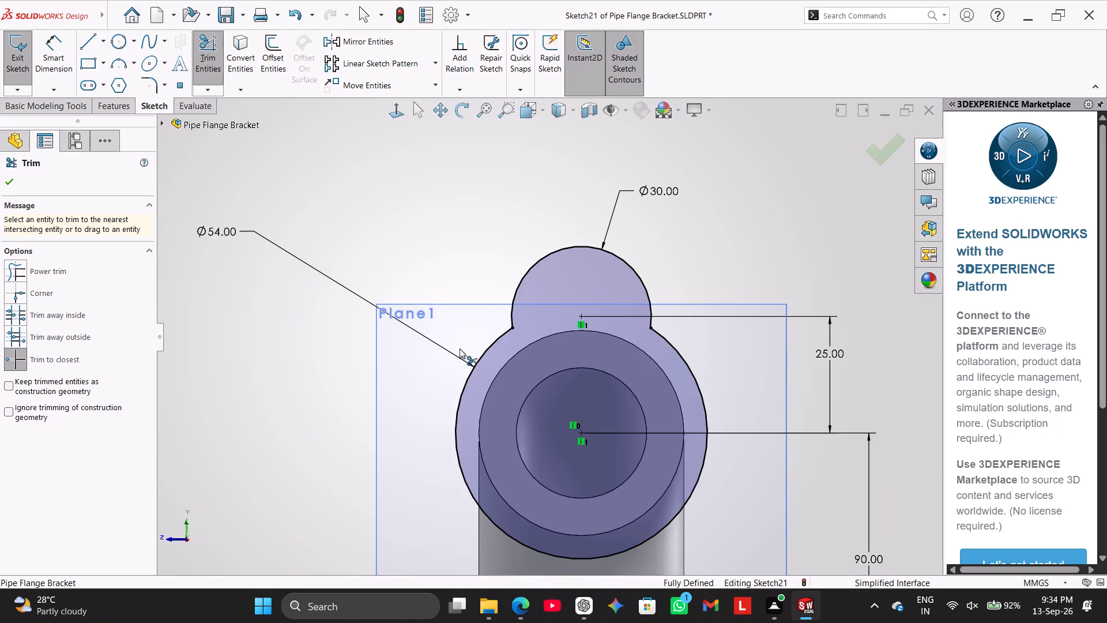
click(204, 59)
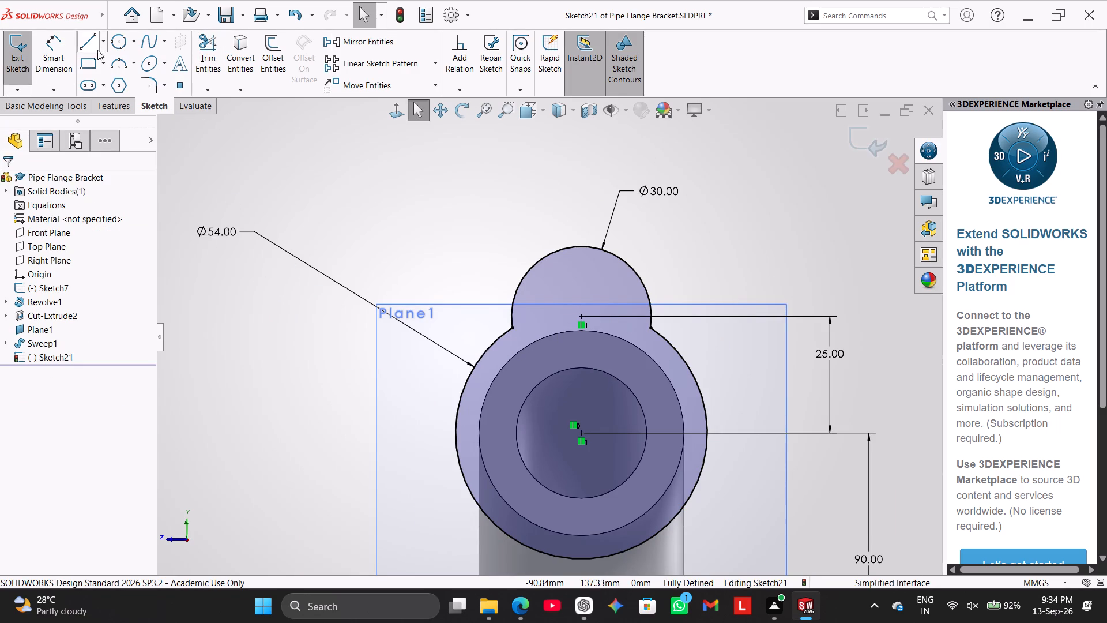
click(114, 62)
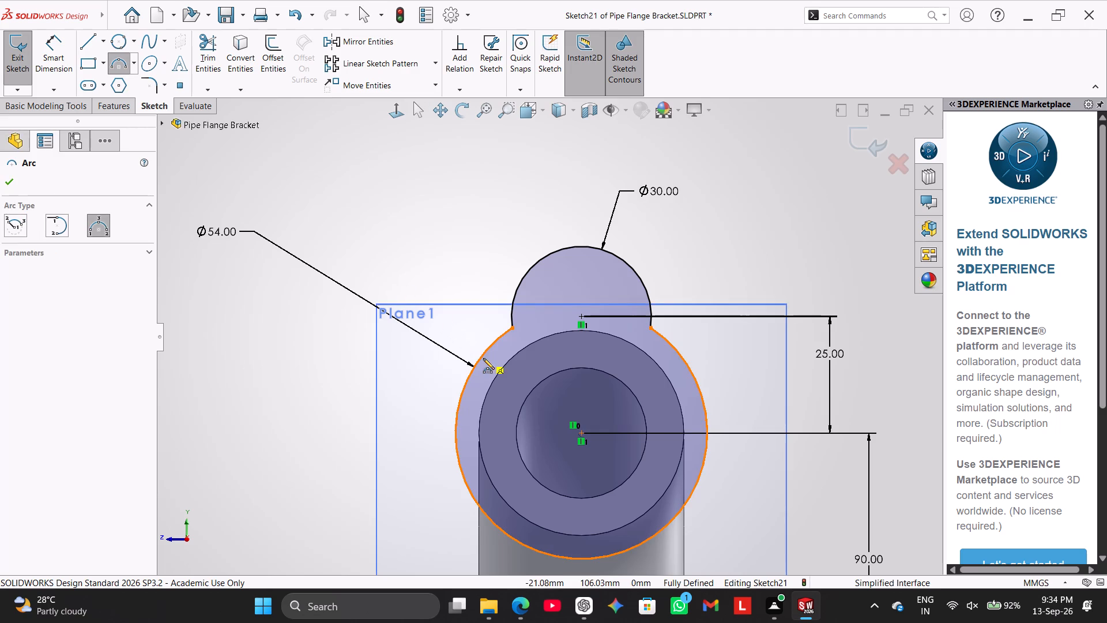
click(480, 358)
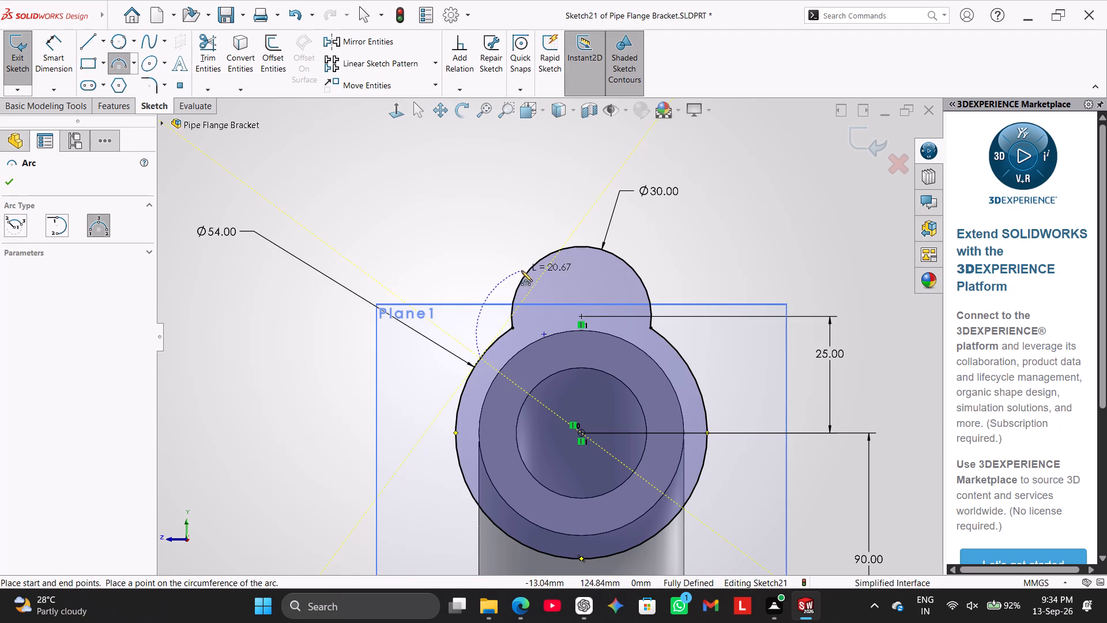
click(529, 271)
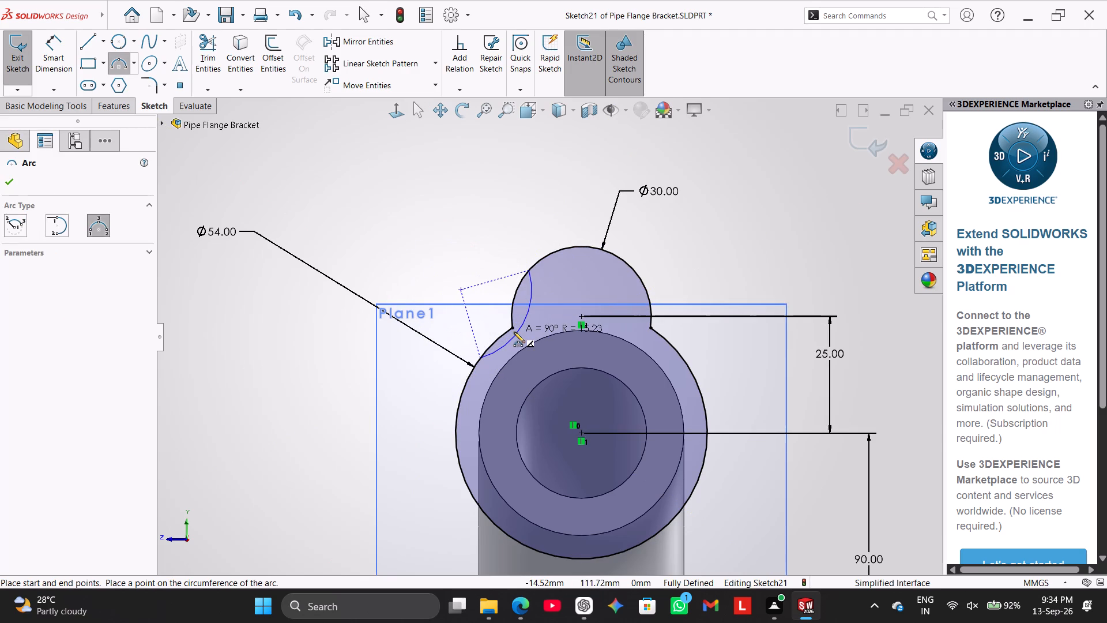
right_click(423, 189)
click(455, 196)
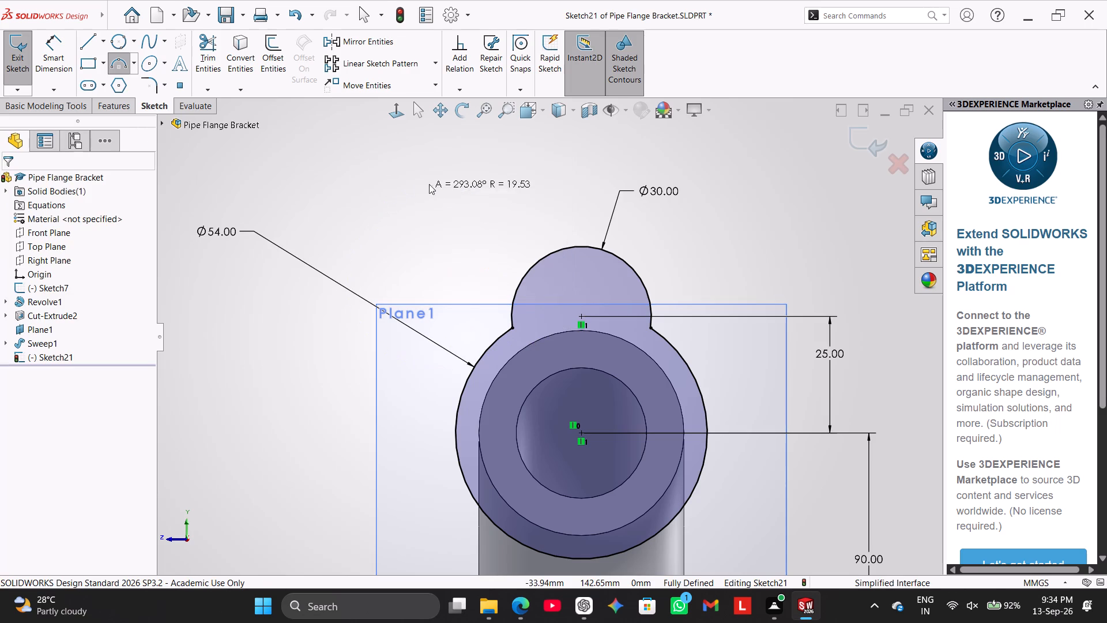
Sketch a perimeter circle about 36 mm in diameter, tangent to the 54 mm and 30 mm arcs beside the Plane1 label.
click(119, 42)
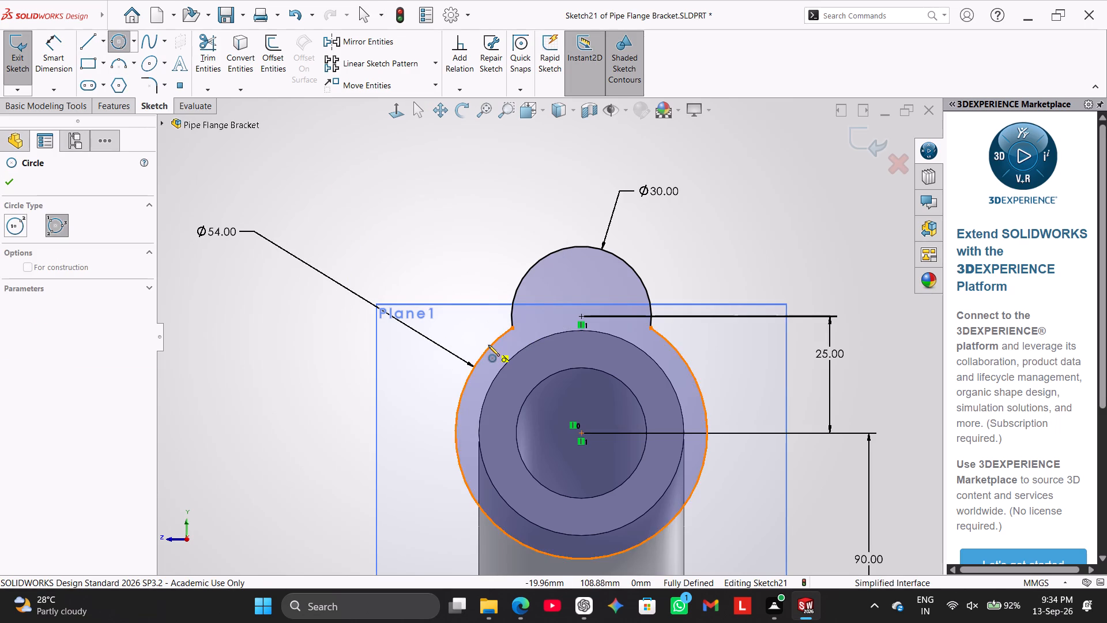
click(488, 345)
click(517, 285)
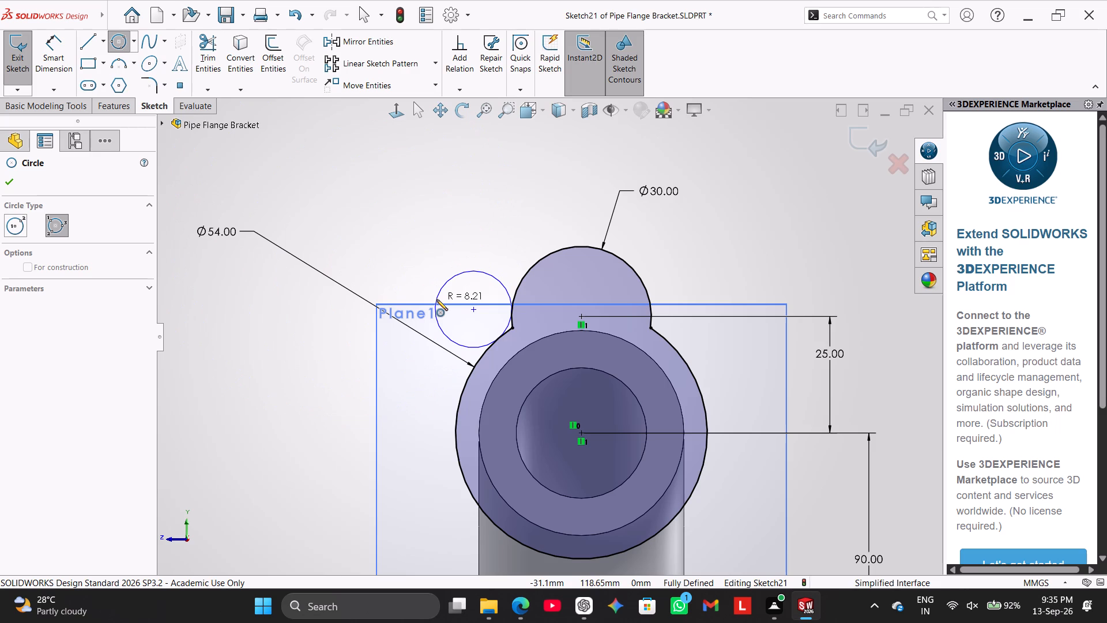
right_click(436, 299)
click(357, 247)
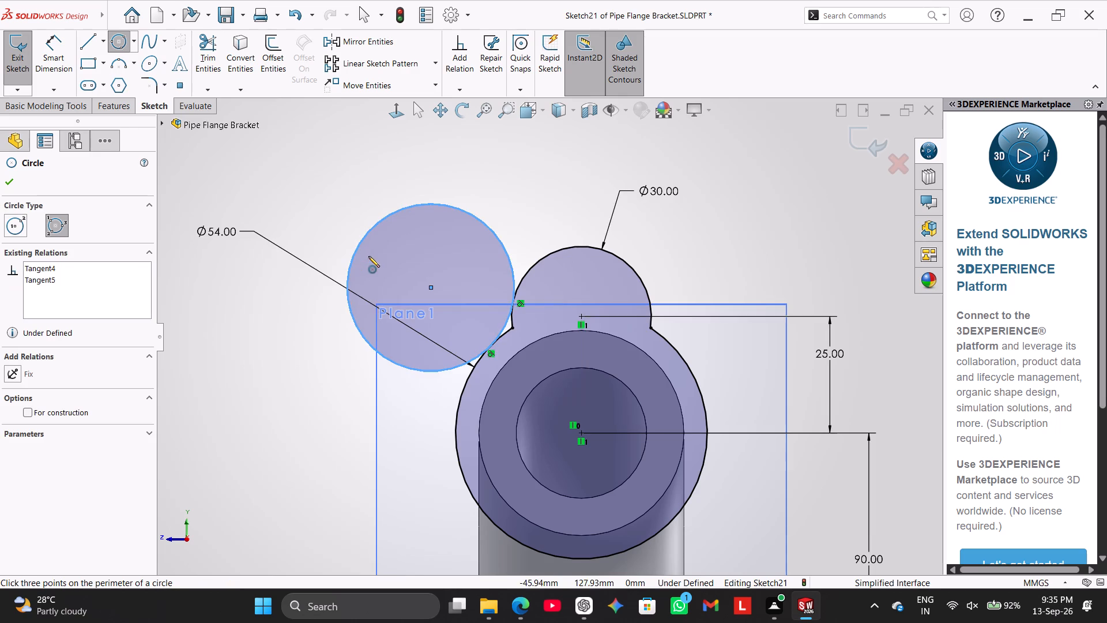
right_click(308, 206)
click(330, 211)
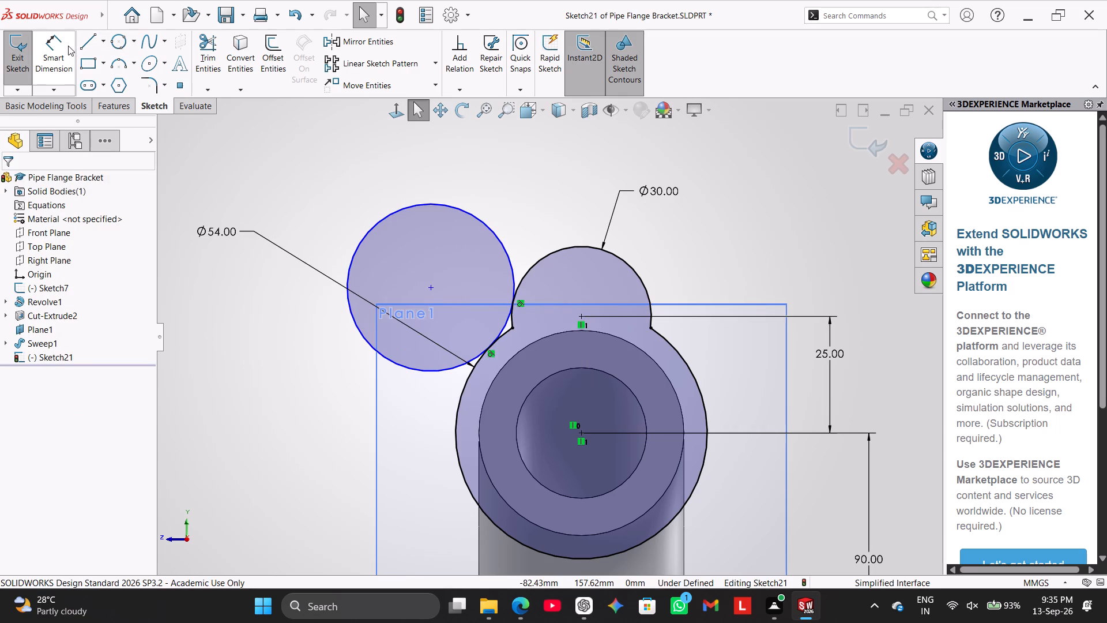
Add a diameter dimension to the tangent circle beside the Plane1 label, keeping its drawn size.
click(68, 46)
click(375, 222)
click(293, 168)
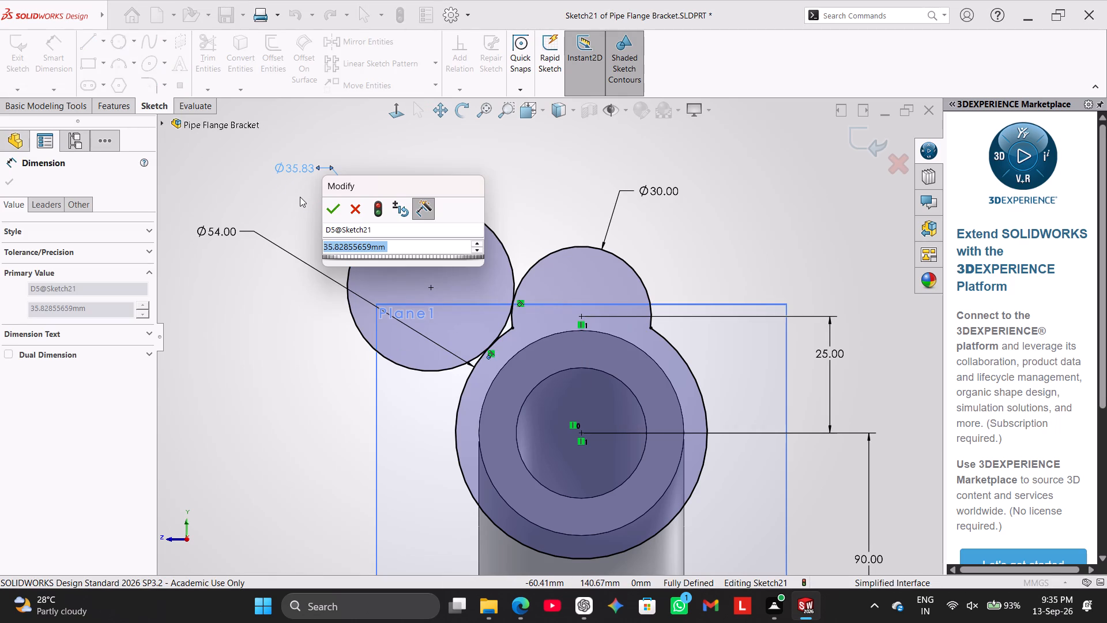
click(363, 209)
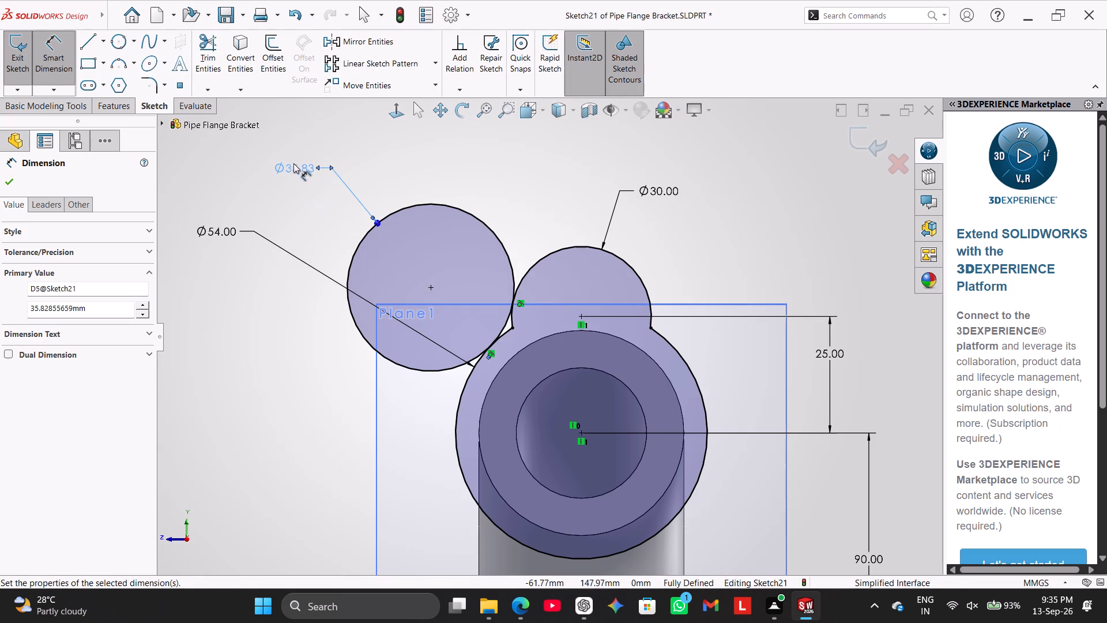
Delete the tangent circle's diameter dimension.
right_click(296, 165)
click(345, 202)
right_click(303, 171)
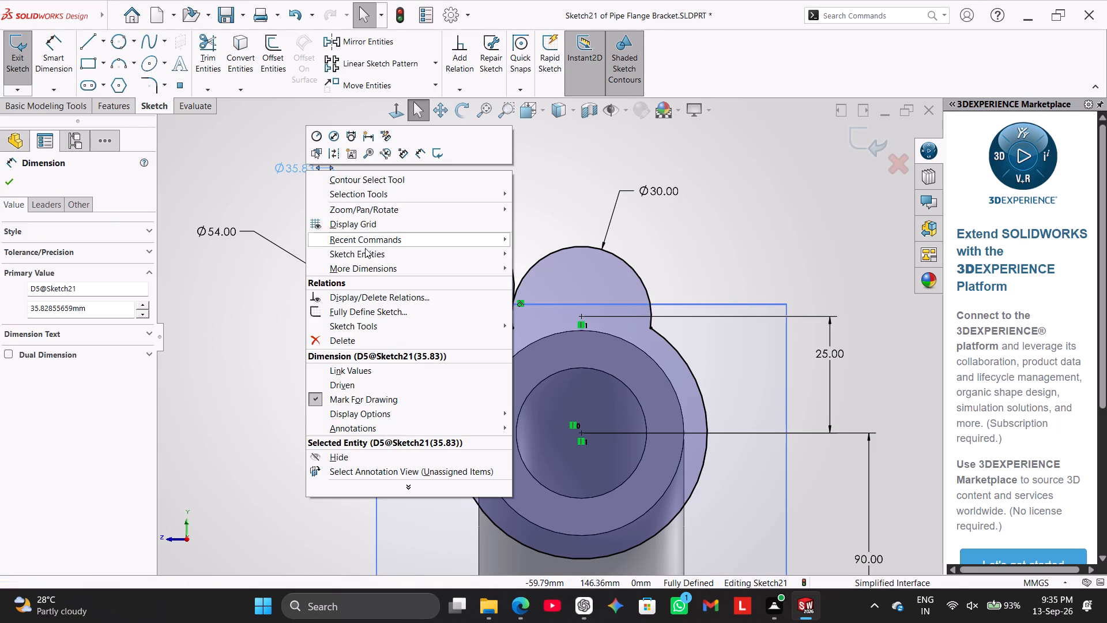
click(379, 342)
Trim away the outer portion of the tangent circle, leaving only the short blend arc between the 30 mm and 54 mm arcs.
click(219, 65)
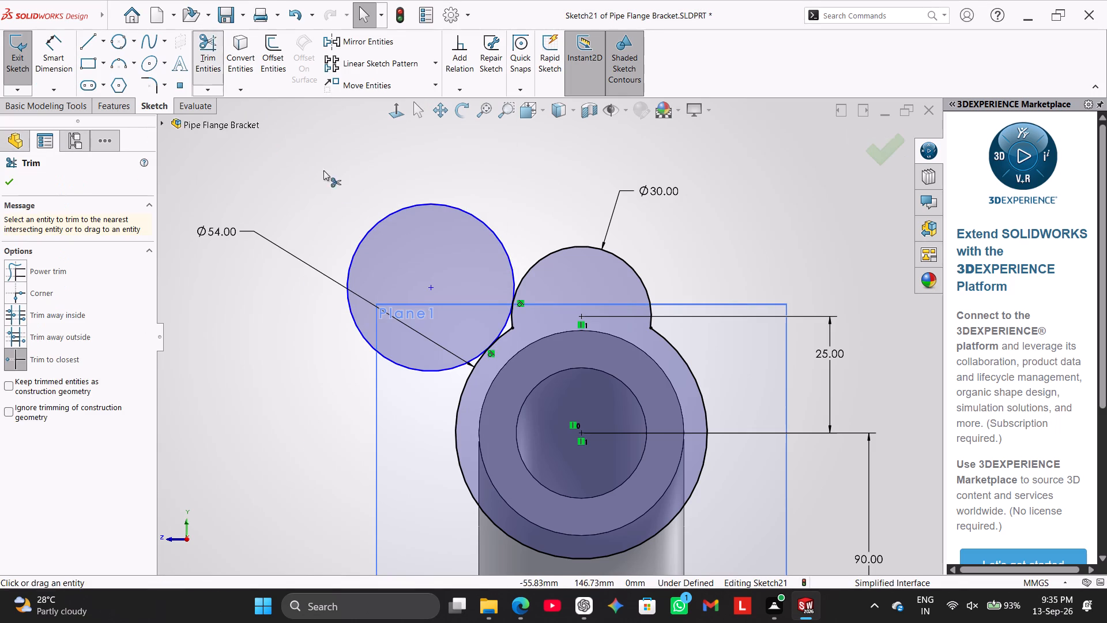
click(379, 223)
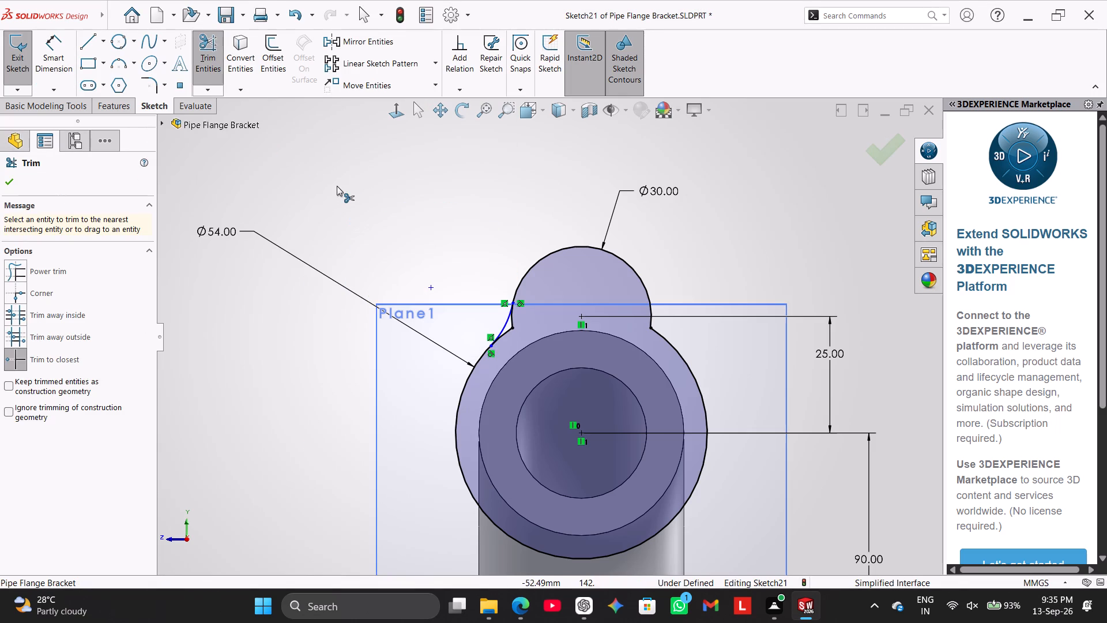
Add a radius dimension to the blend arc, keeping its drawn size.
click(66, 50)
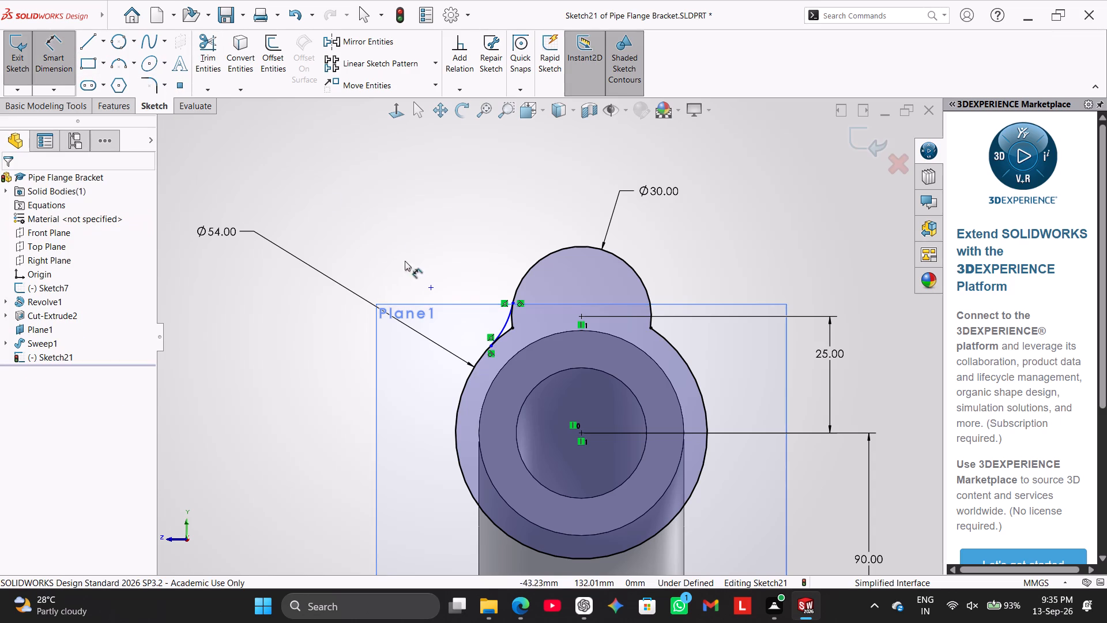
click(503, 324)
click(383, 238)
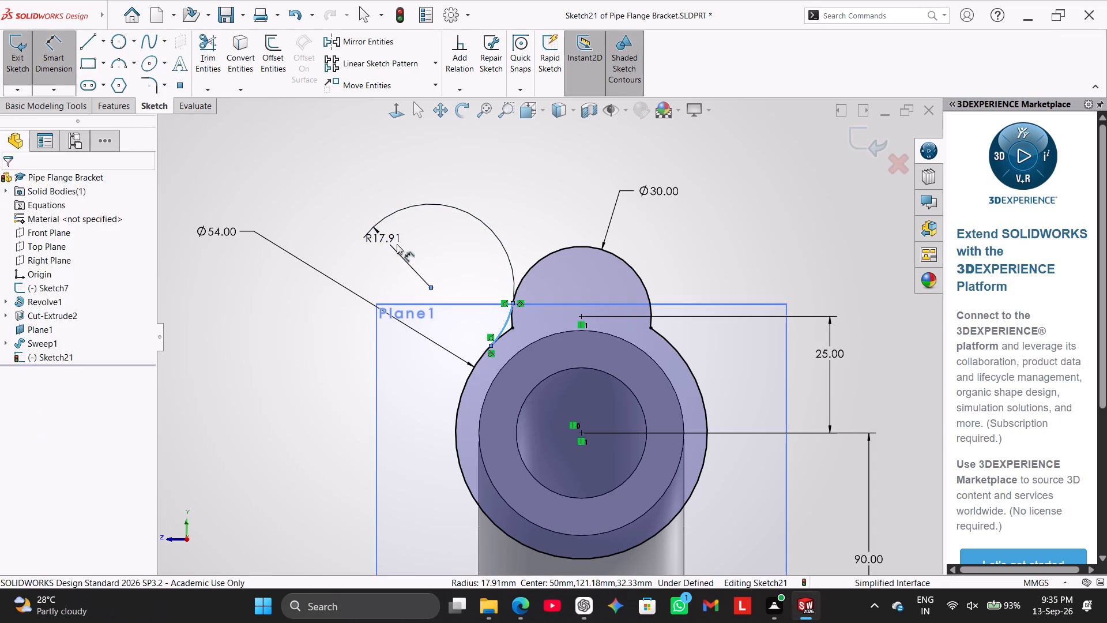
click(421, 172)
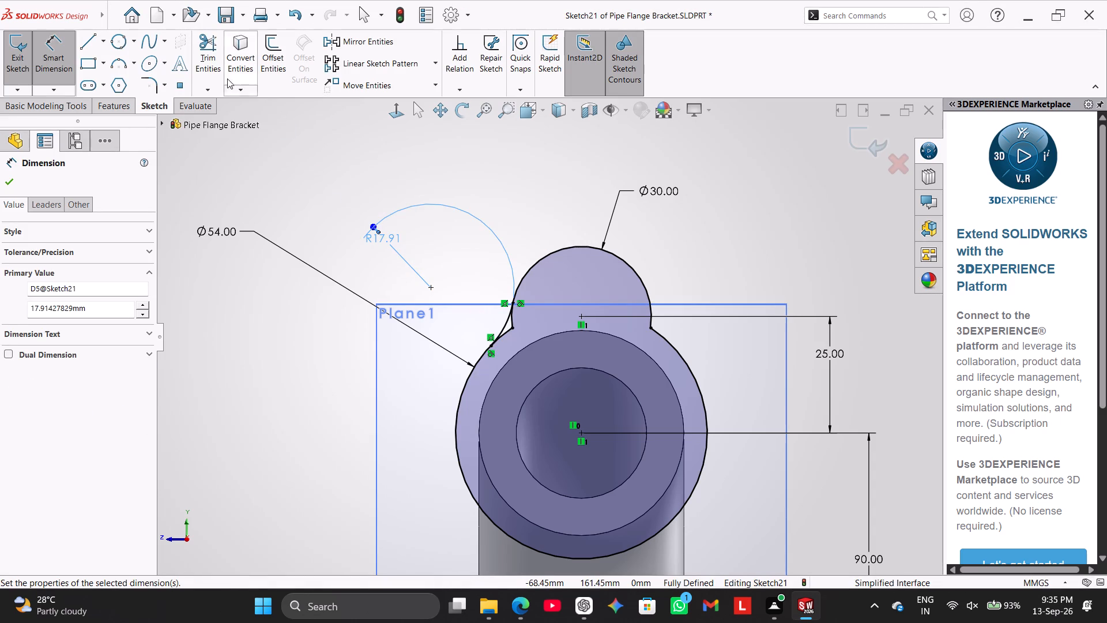
Trim the leftover ends of the 30 mm and 54 mm arcs behind the blend arc.
click(216, 62)
click(513, 318)
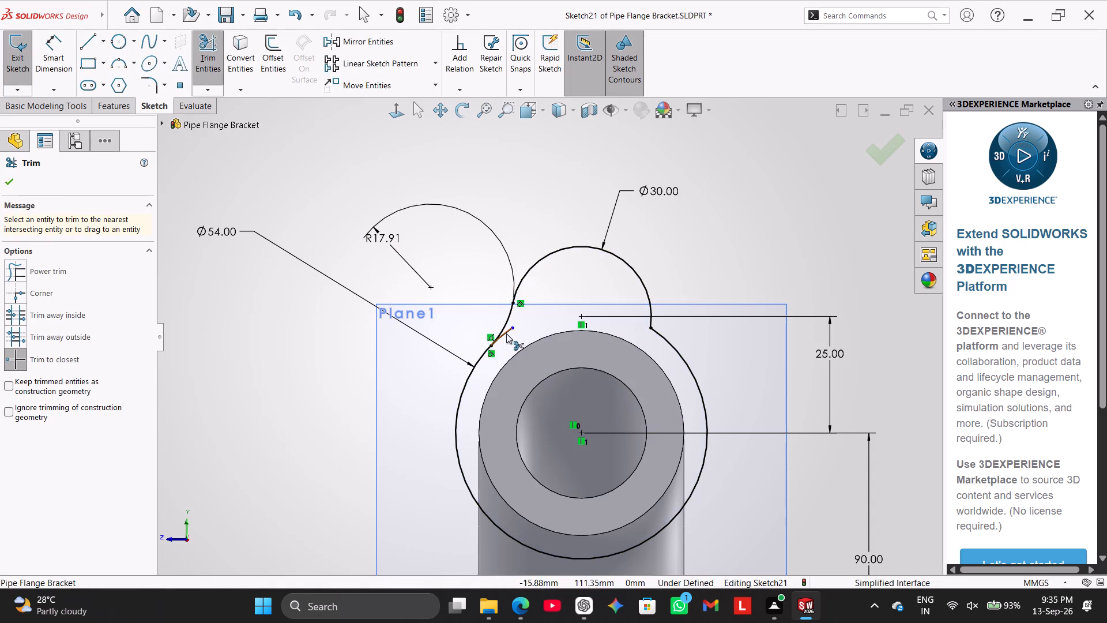
click(504, 332)
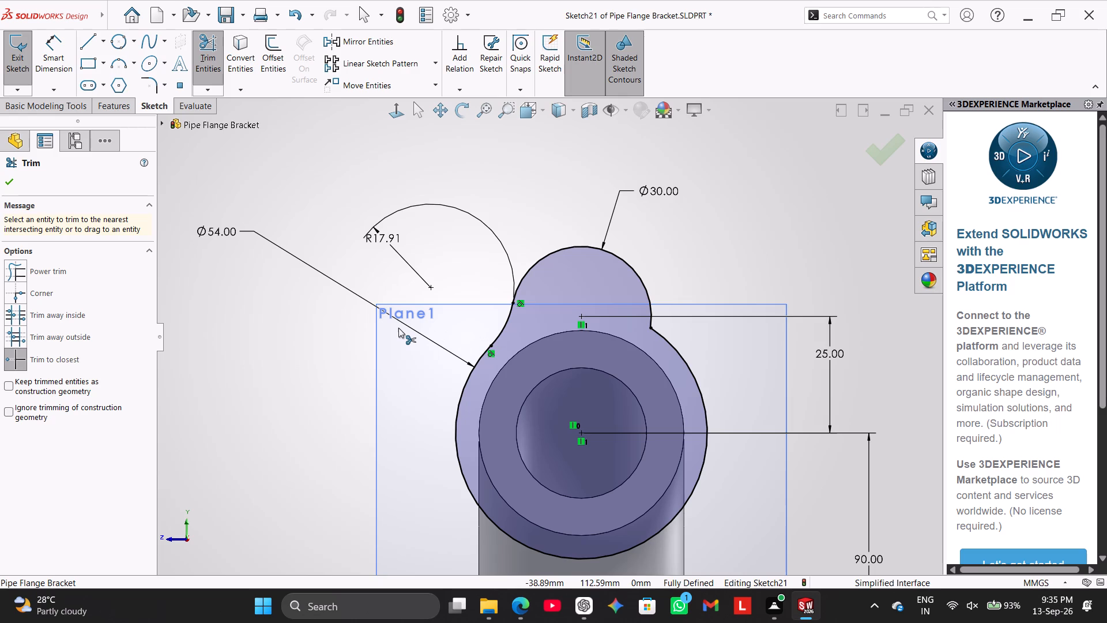
right_click(277, 172)
click(321, 211)
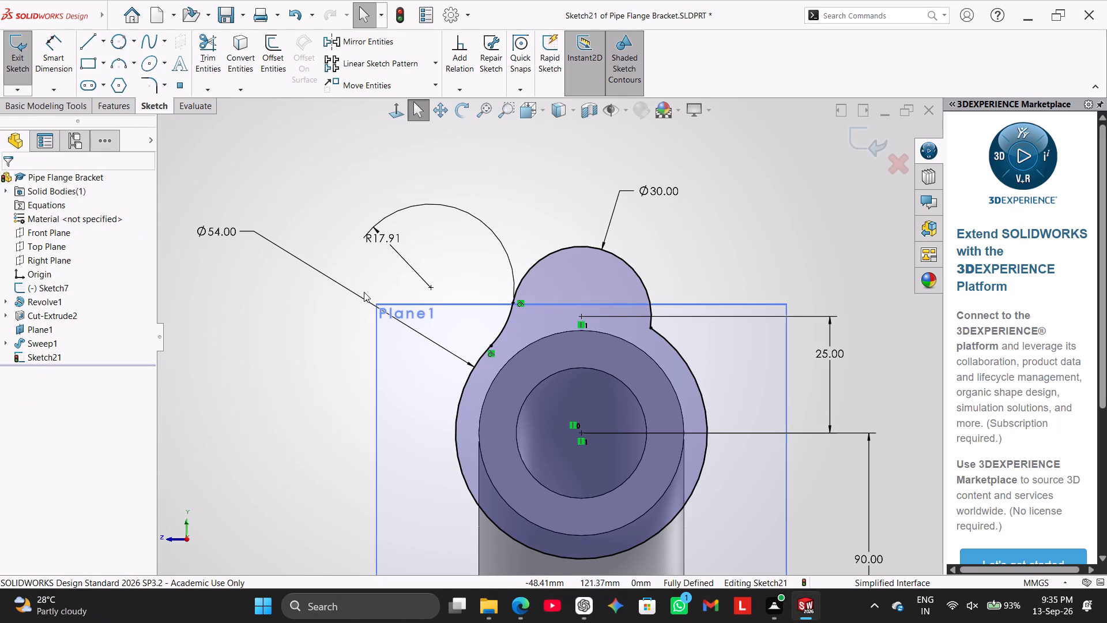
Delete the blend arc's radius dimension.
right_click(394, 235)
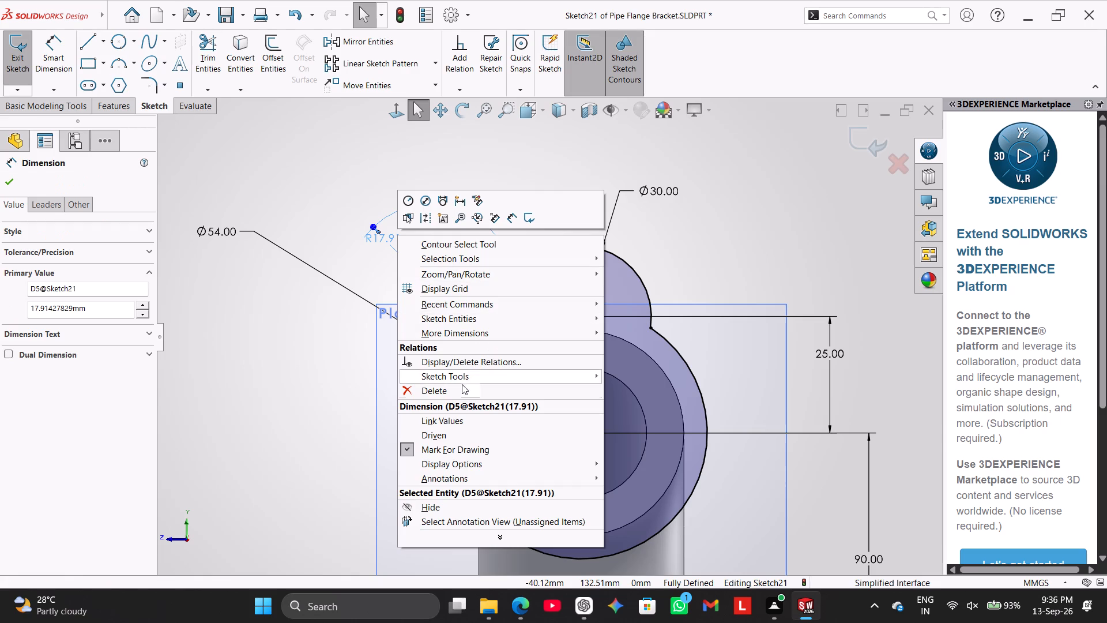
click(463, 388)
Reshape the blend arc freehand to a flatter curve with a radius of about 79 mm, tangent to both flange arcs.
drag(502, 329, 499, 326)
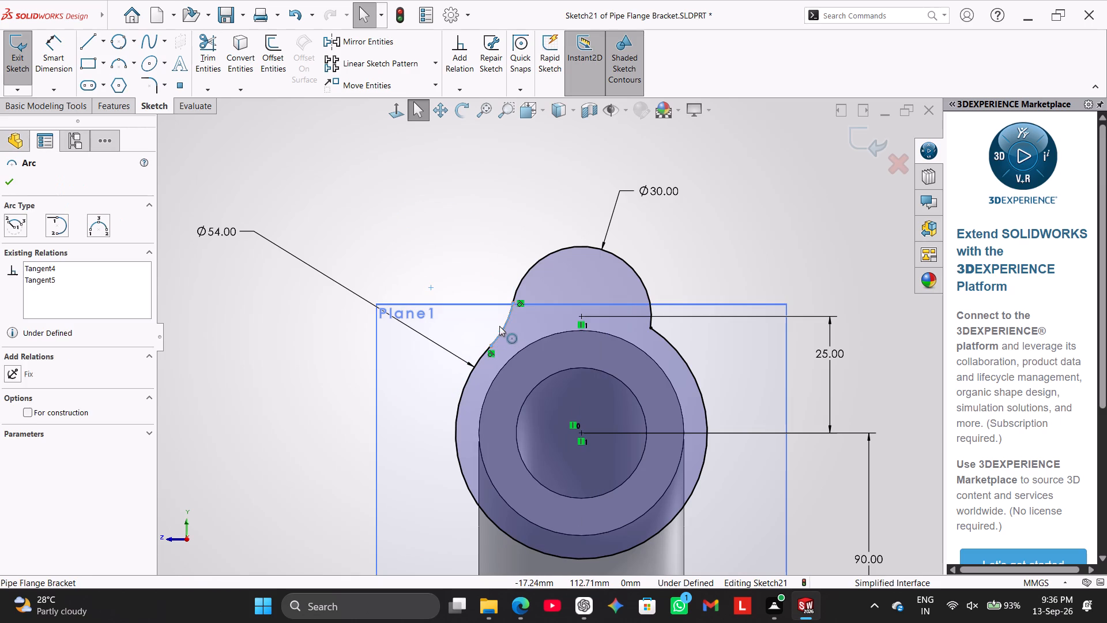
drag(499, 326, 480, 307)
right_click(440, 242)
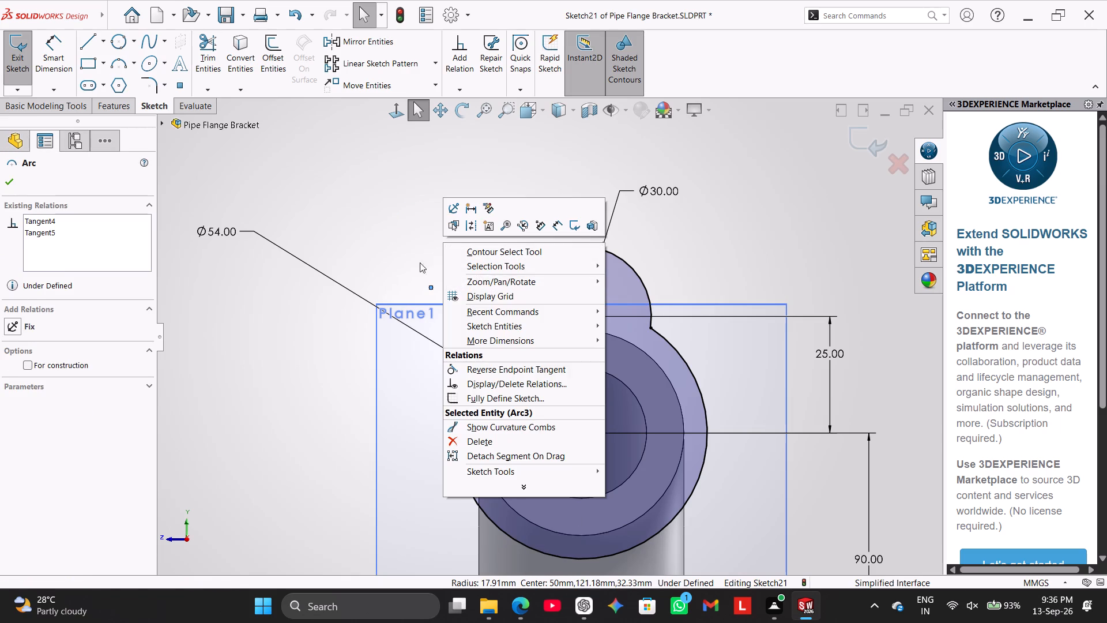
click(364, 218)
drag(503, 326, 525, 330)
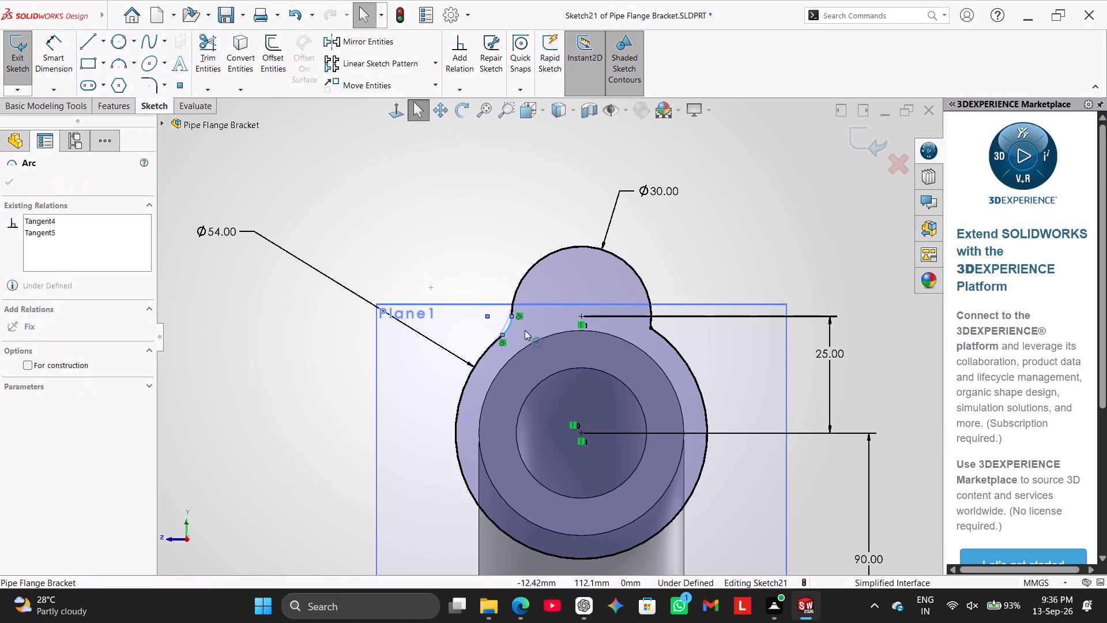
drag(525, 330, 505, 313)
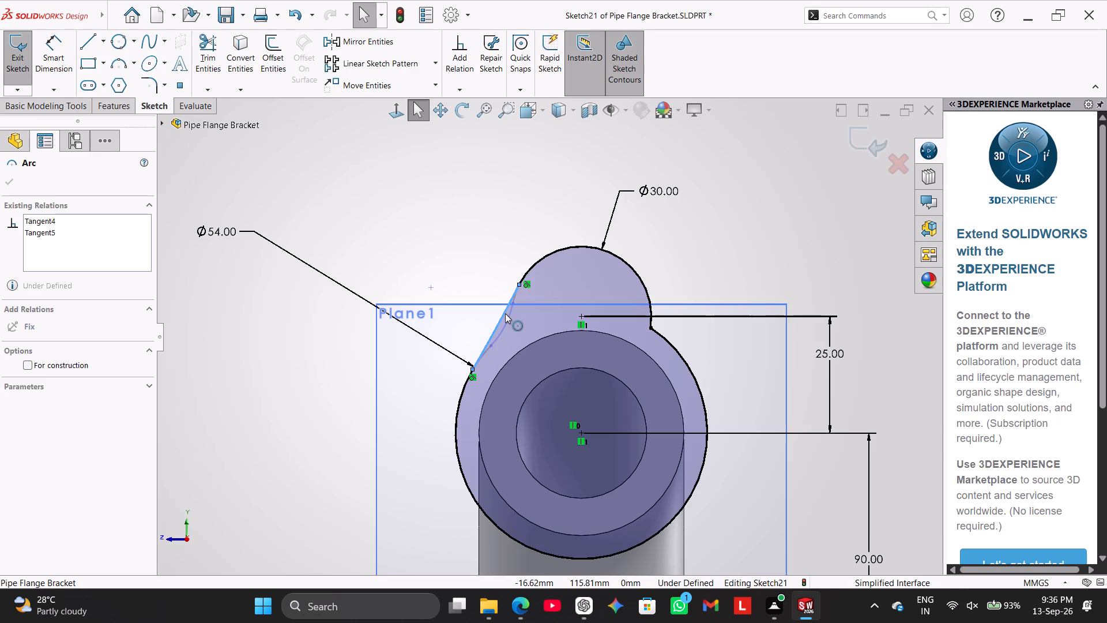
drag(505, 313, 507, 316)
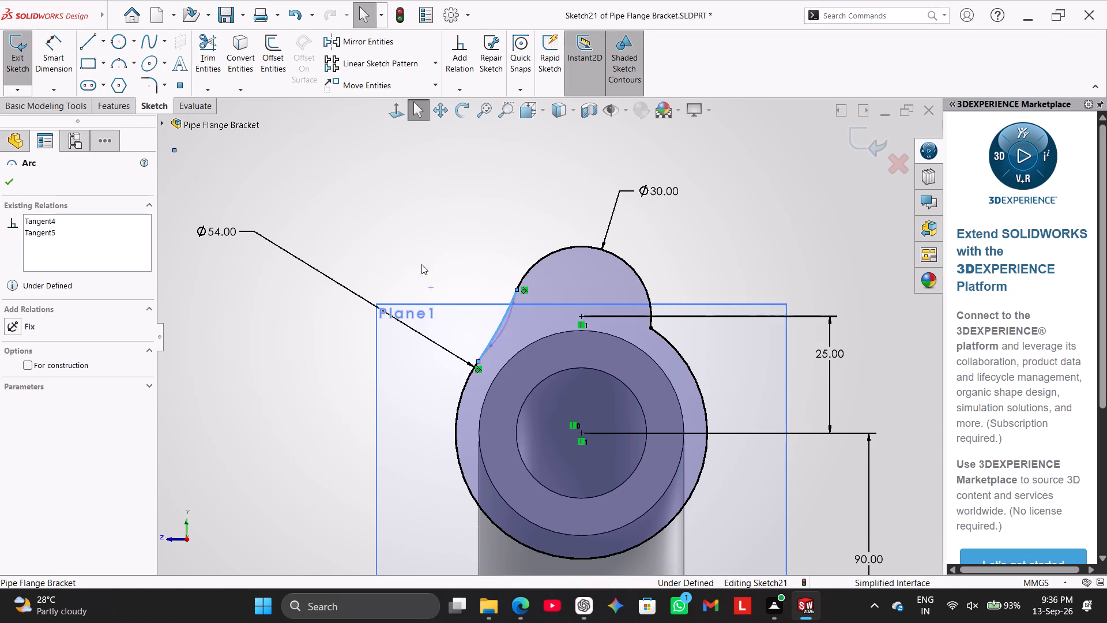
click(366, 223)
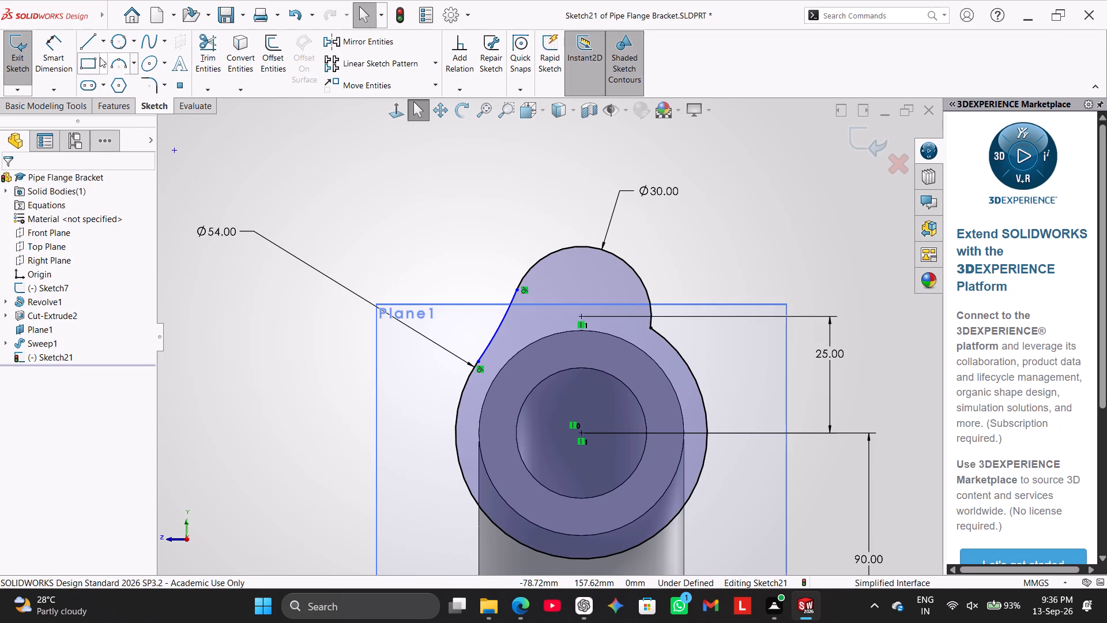
Dimension the blend arc's radius at 70 mm, placing the label inside the flange outline.
click(66, 54)
click(493, 332)
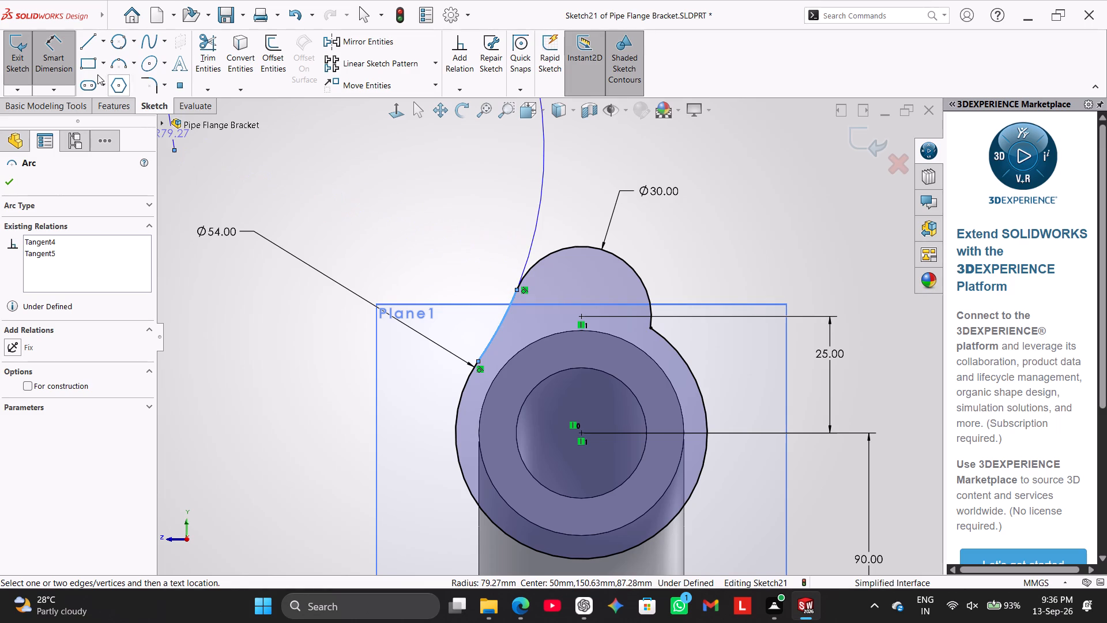
click(65, 56)
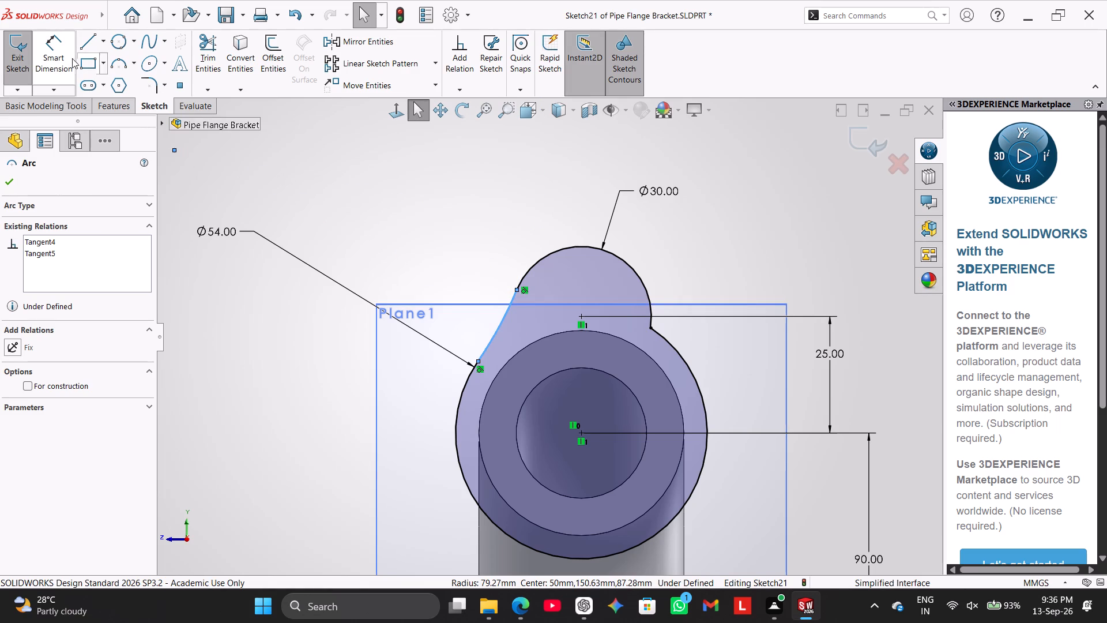
click(57, 52)
click(501, 329)
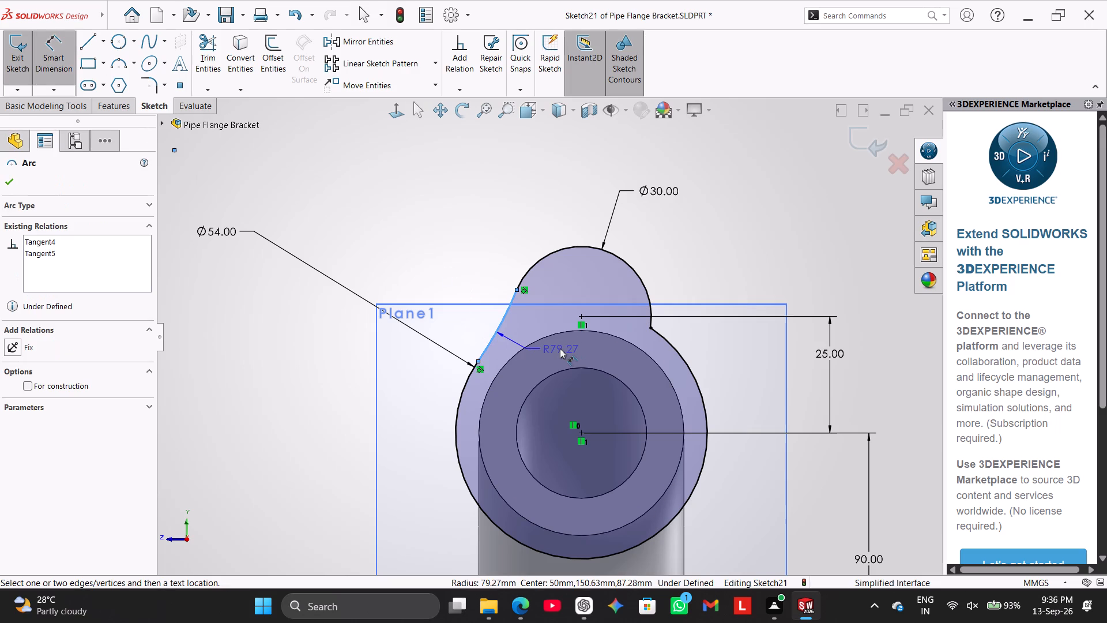
click(549, 320)
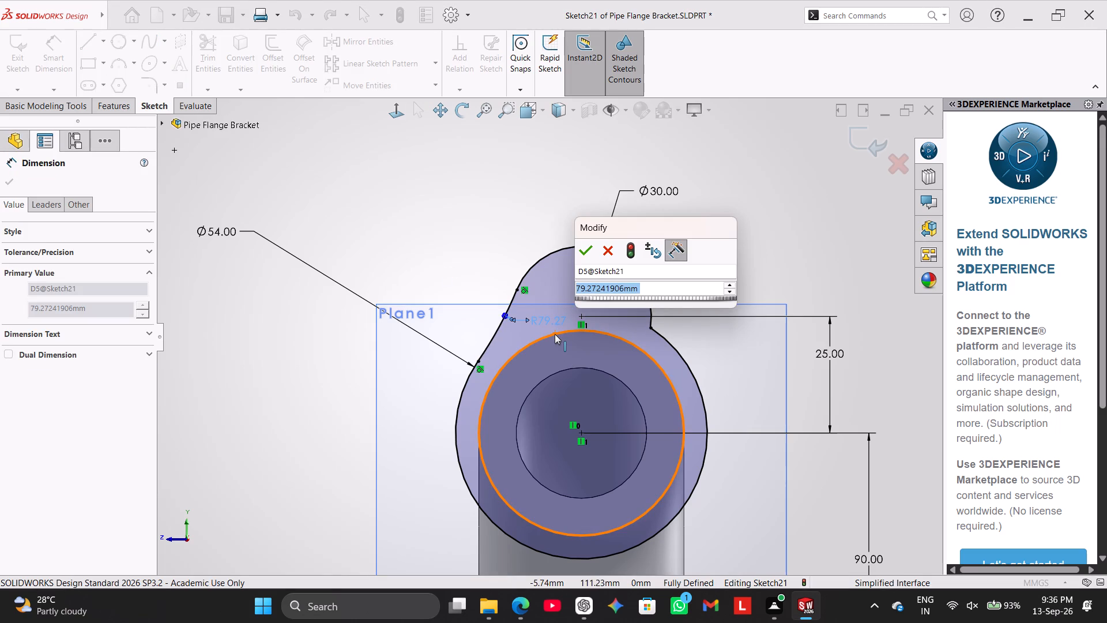
text(70)
key(Return)
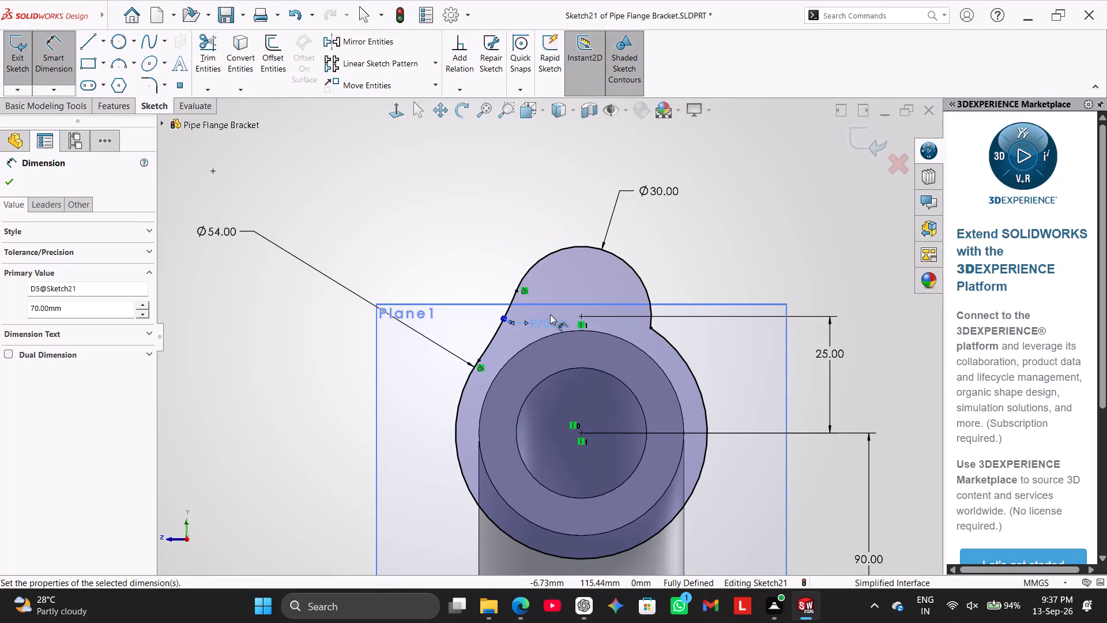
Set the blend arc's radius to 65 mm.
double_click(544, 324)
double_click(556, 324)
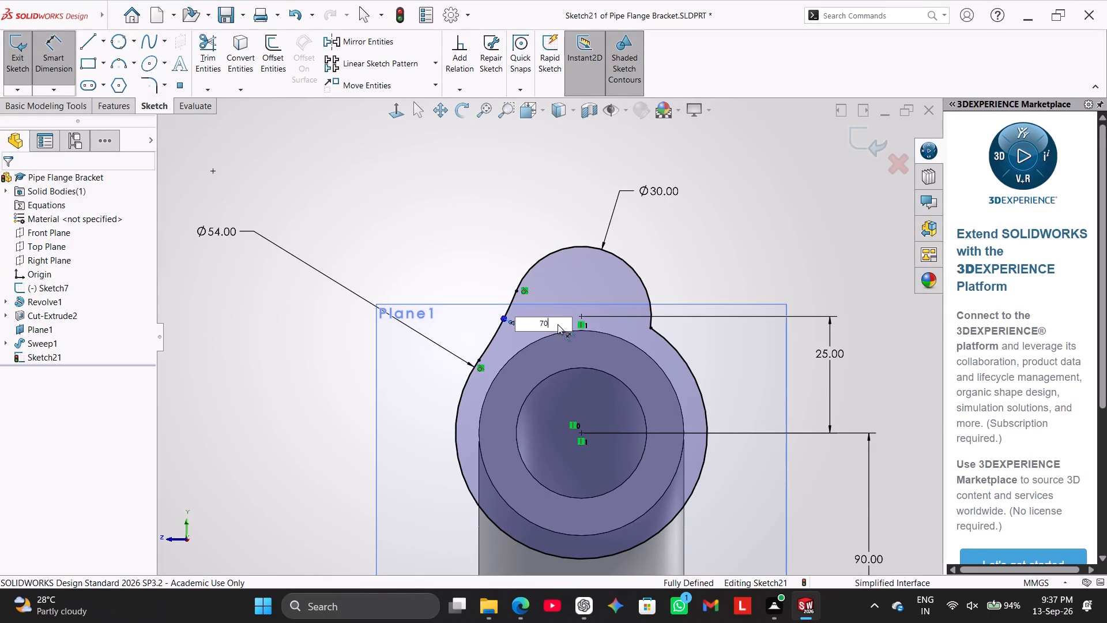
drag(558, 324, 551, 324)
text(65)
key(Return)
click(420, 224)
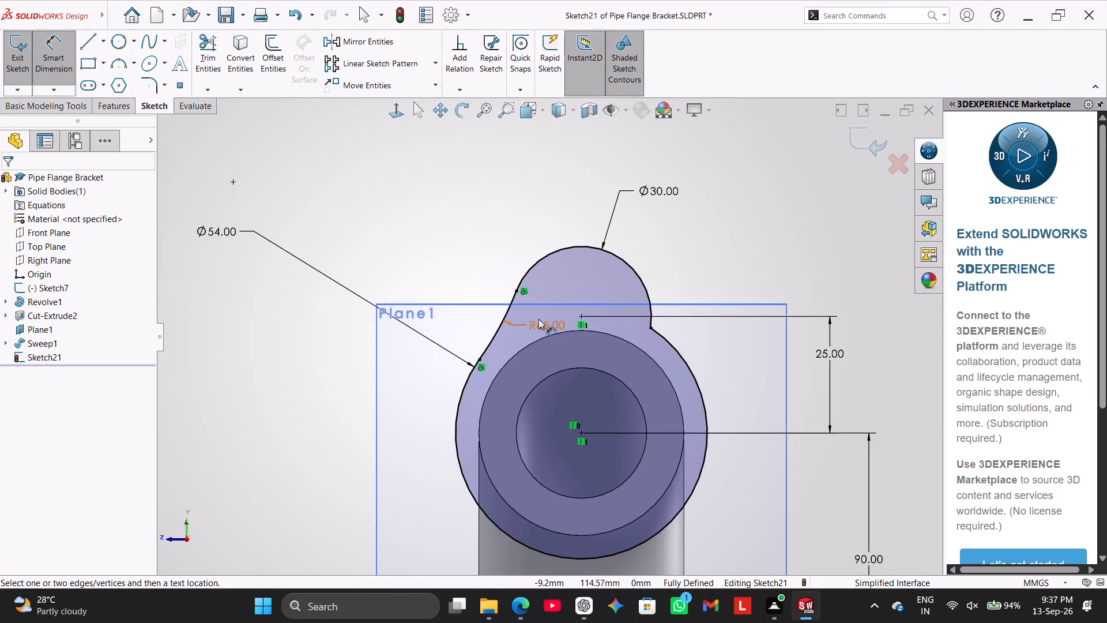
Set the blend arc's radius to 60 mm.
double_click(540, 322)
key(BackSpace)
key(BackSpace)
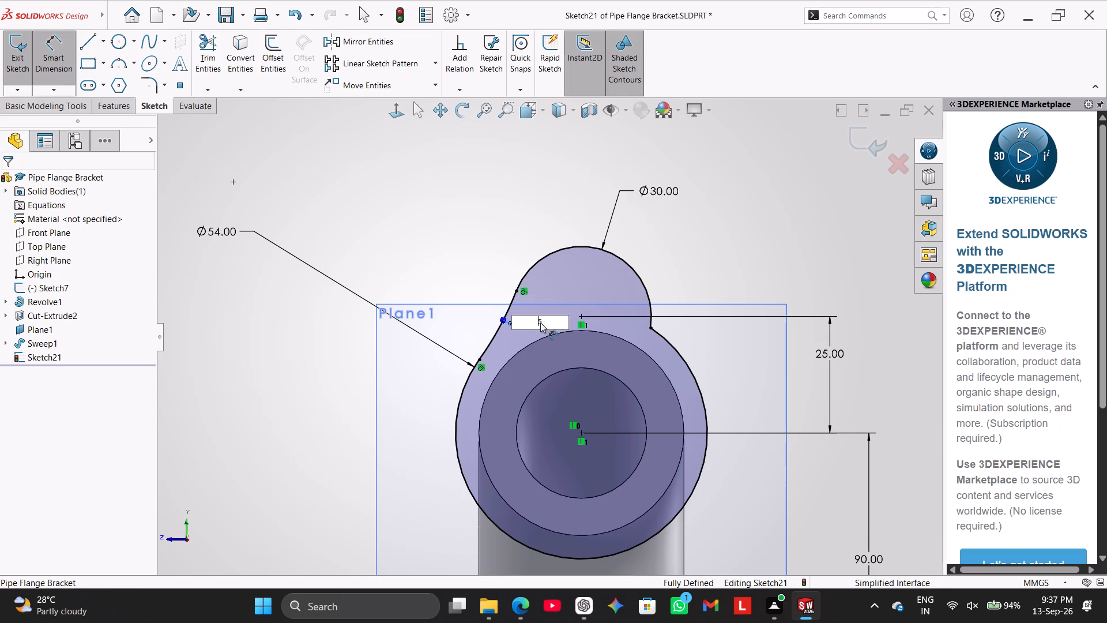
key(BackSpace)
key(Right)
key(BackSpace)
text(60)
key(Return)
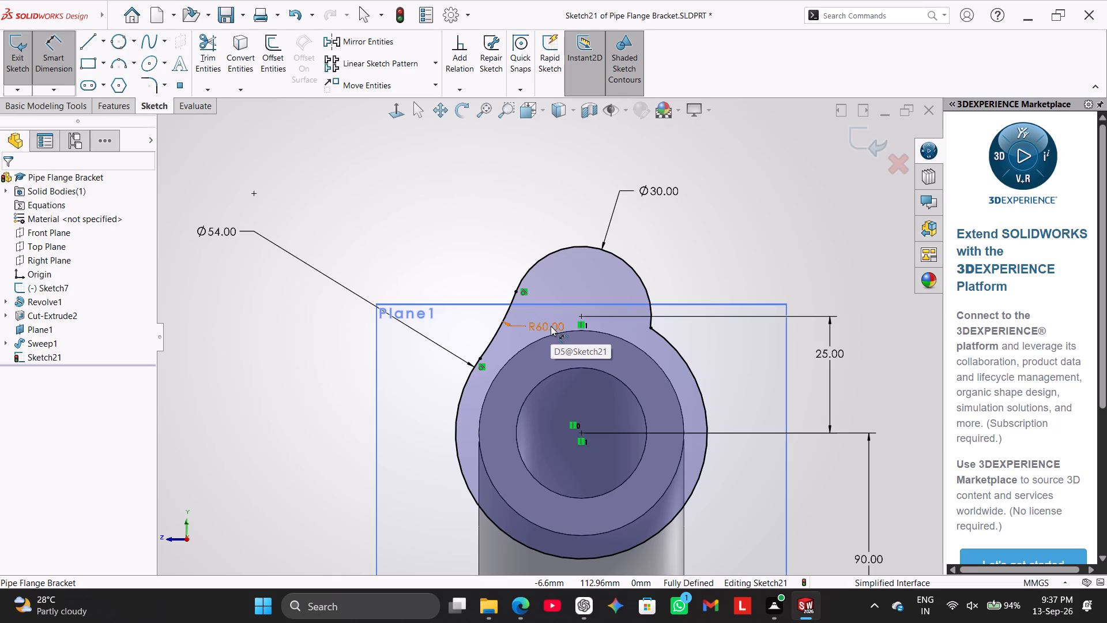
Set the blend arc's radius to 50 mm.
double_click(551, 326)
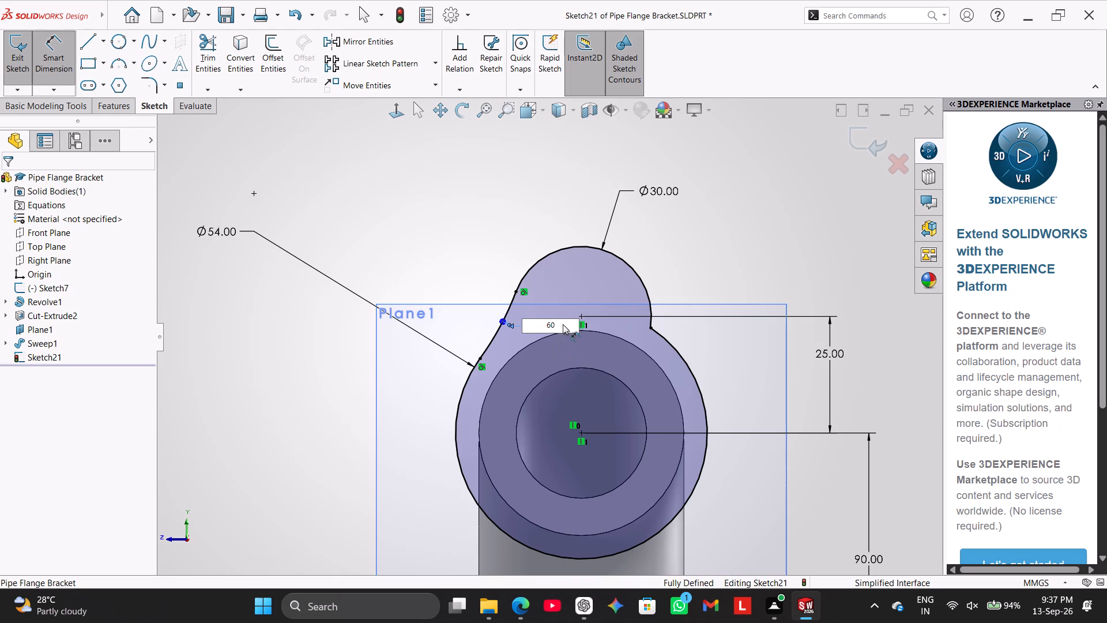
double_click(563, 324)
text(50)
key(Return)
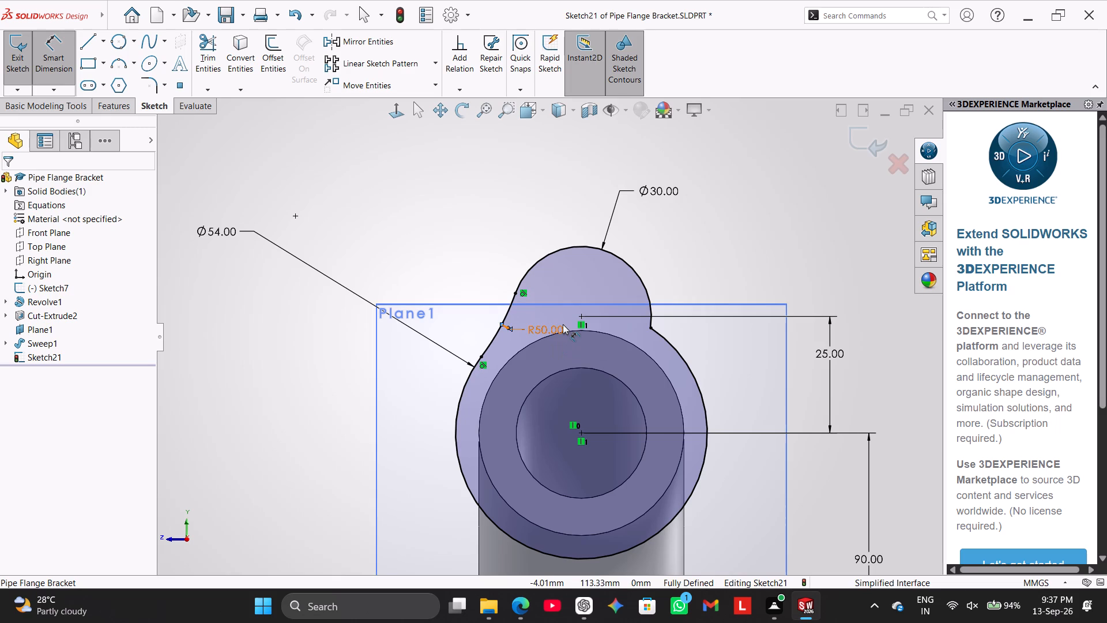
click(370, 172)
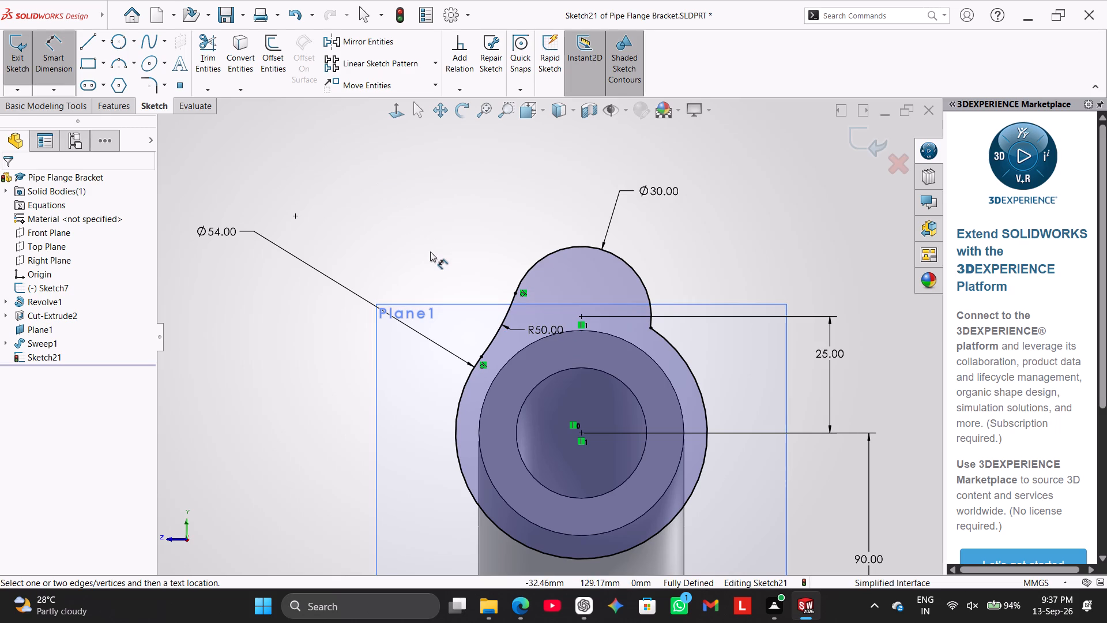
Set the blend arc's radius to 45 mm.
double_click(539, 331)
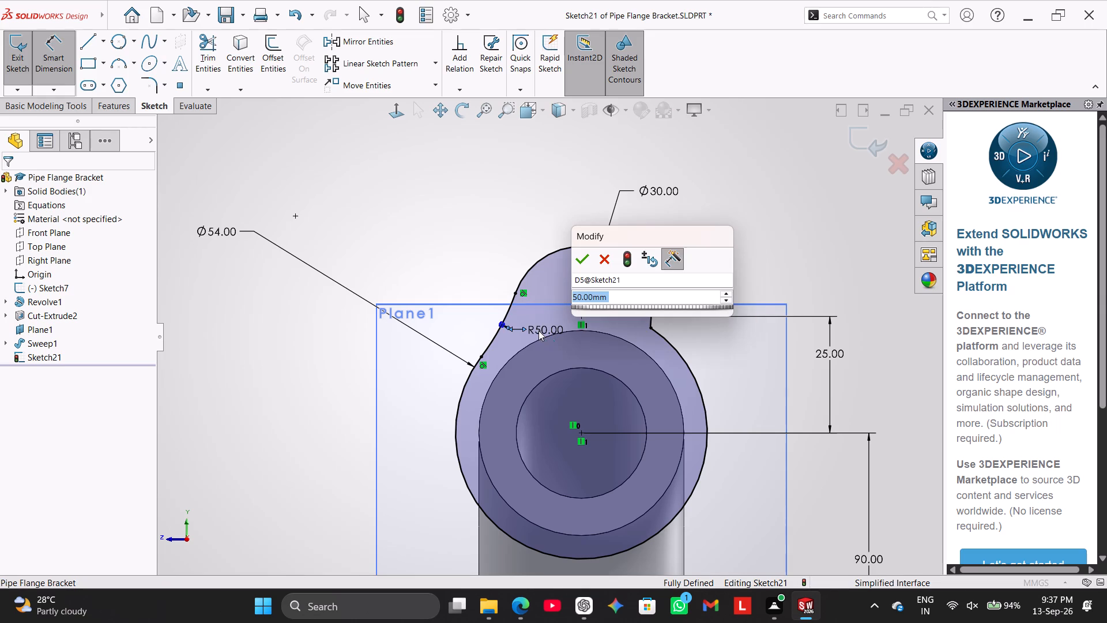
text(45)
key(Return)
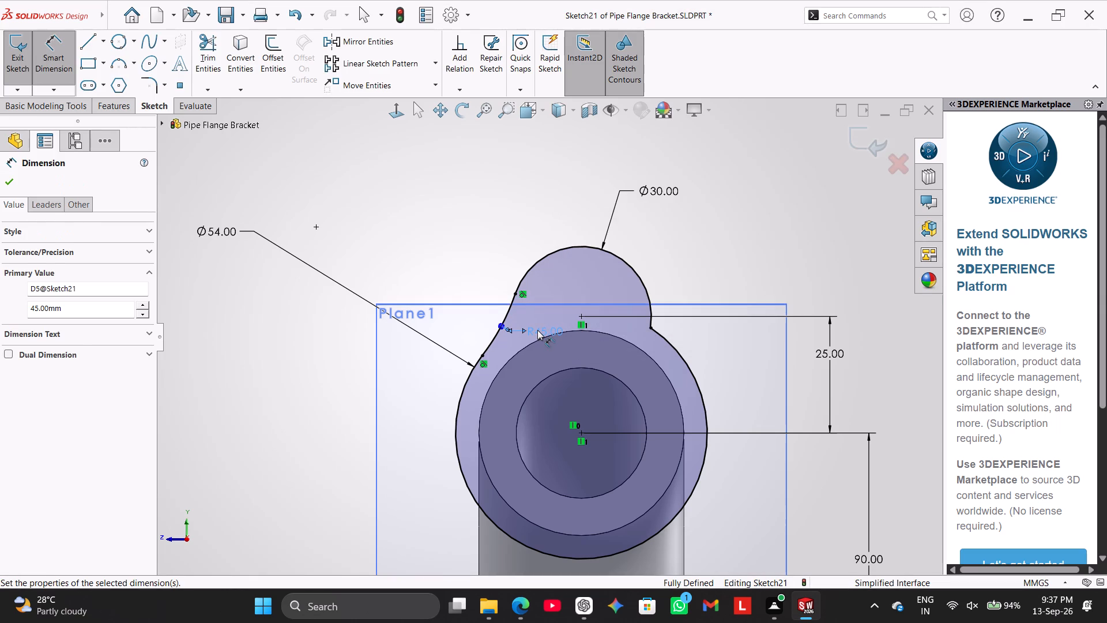
Set the blend arc's radius to 40 mm.
double_click(537, 330)
text(40)
key(Return)
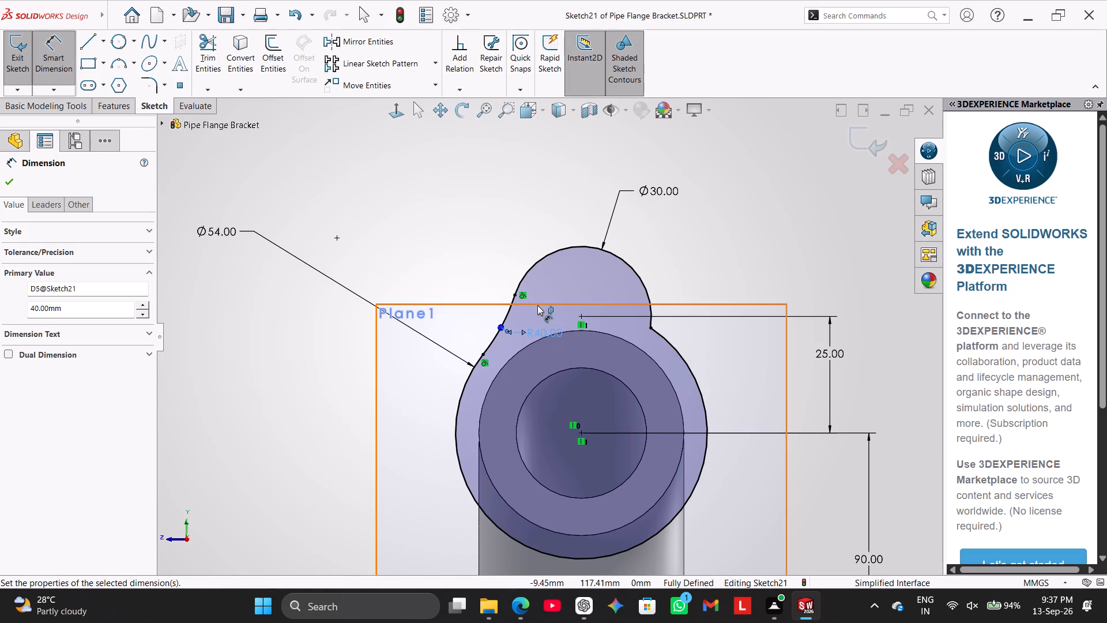
click(468, 237)
right_click(474, 239)
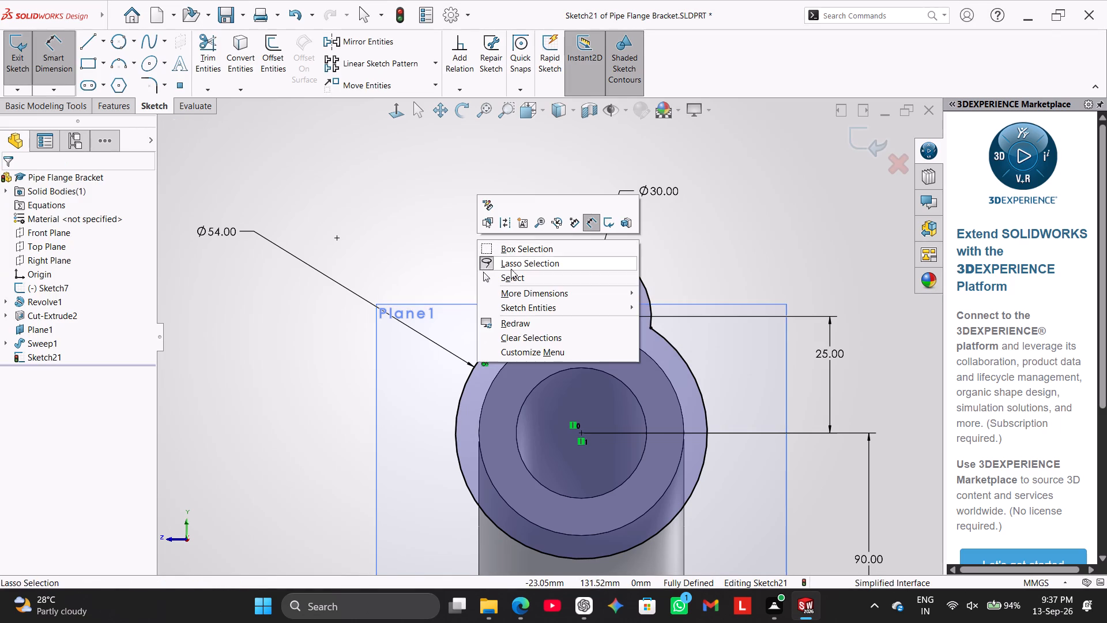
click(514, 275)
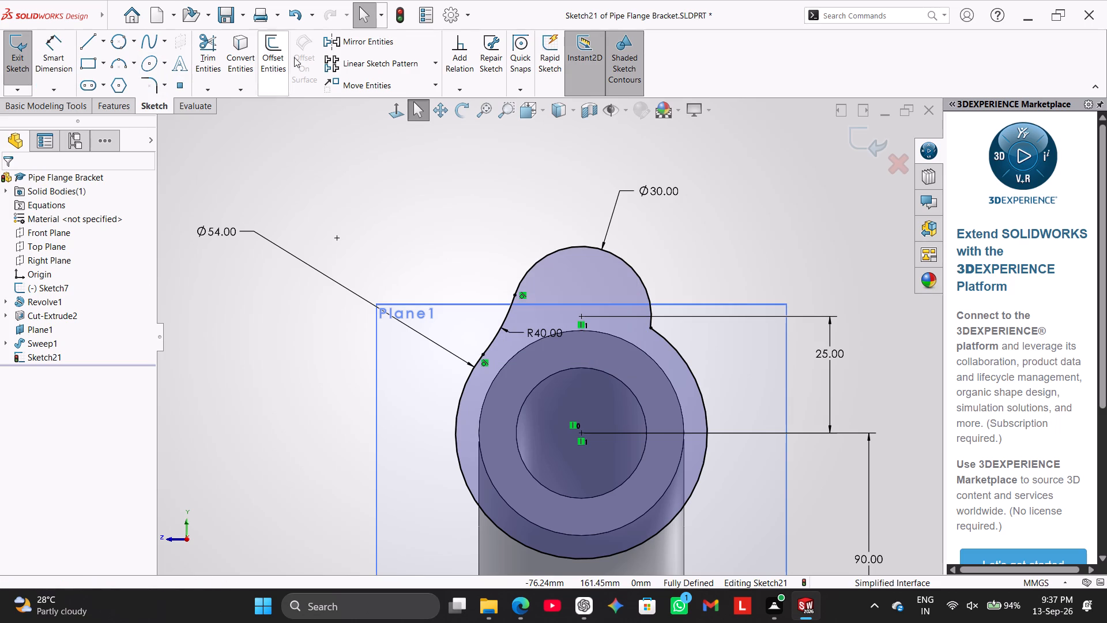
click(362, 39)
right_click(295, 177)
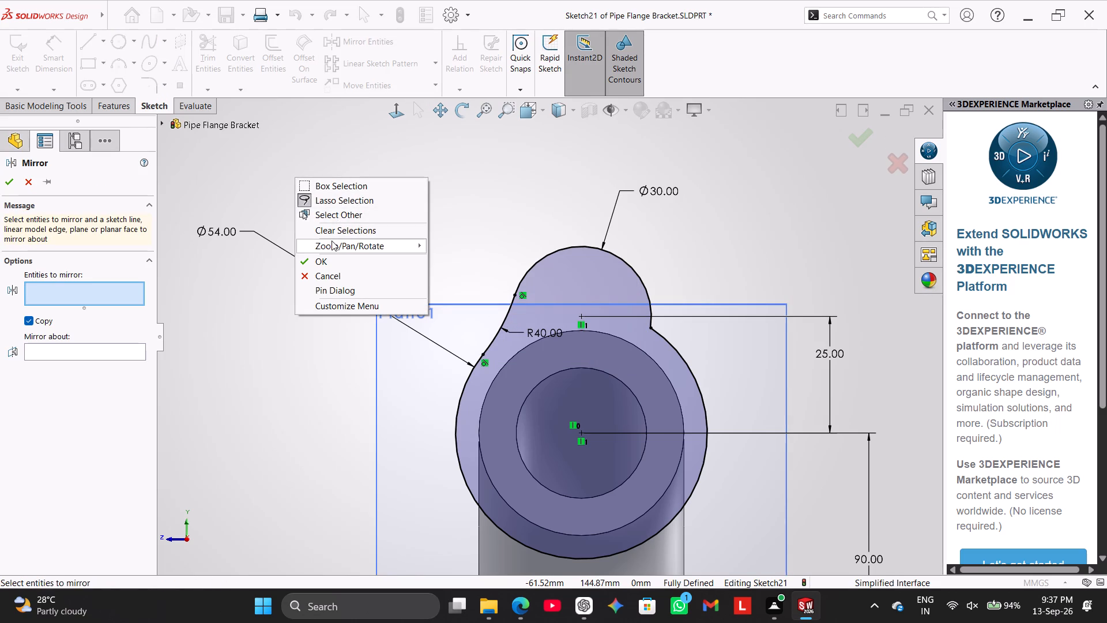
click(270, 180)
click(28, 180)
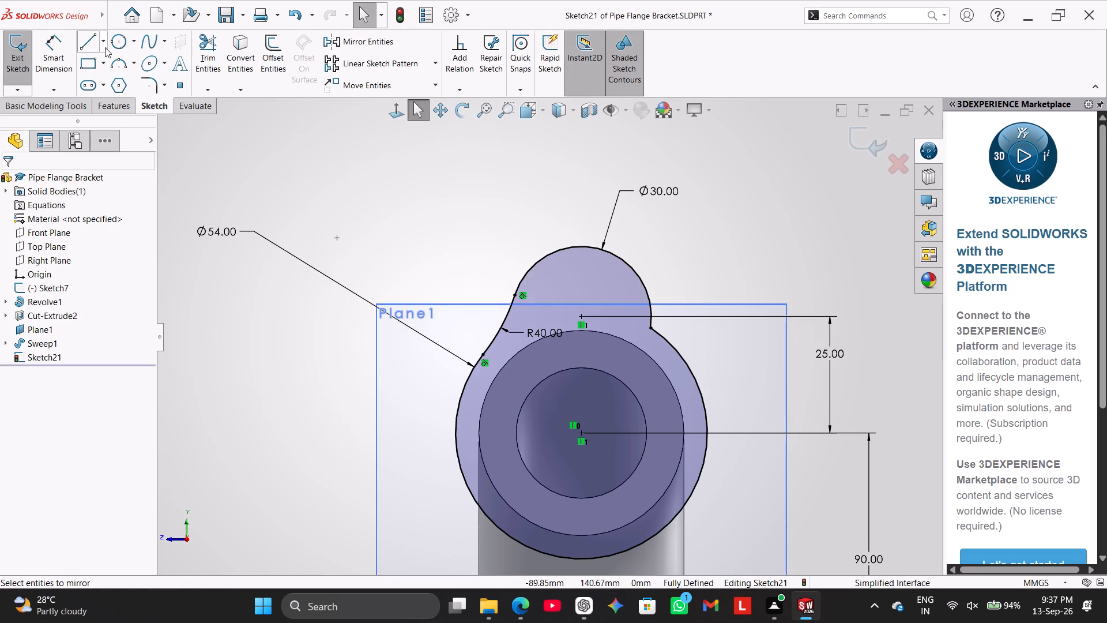
Draw a vertical centerline from the center of the 54 mm arc to the center of the 30 mm arc.
click(105, 43)
click(113, 72)
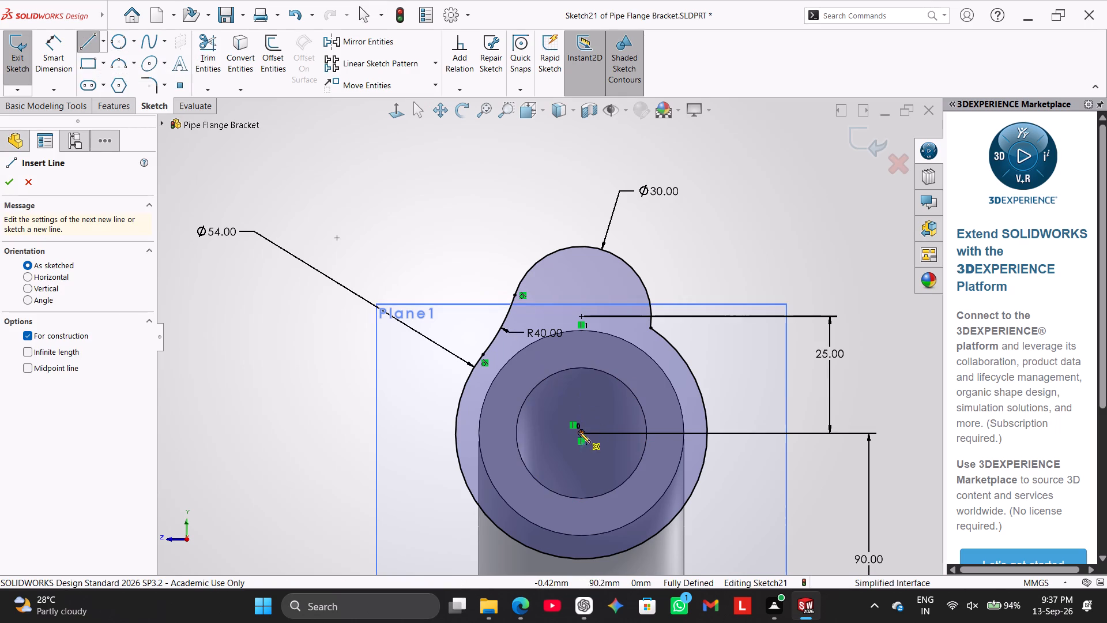
click(581, 435)
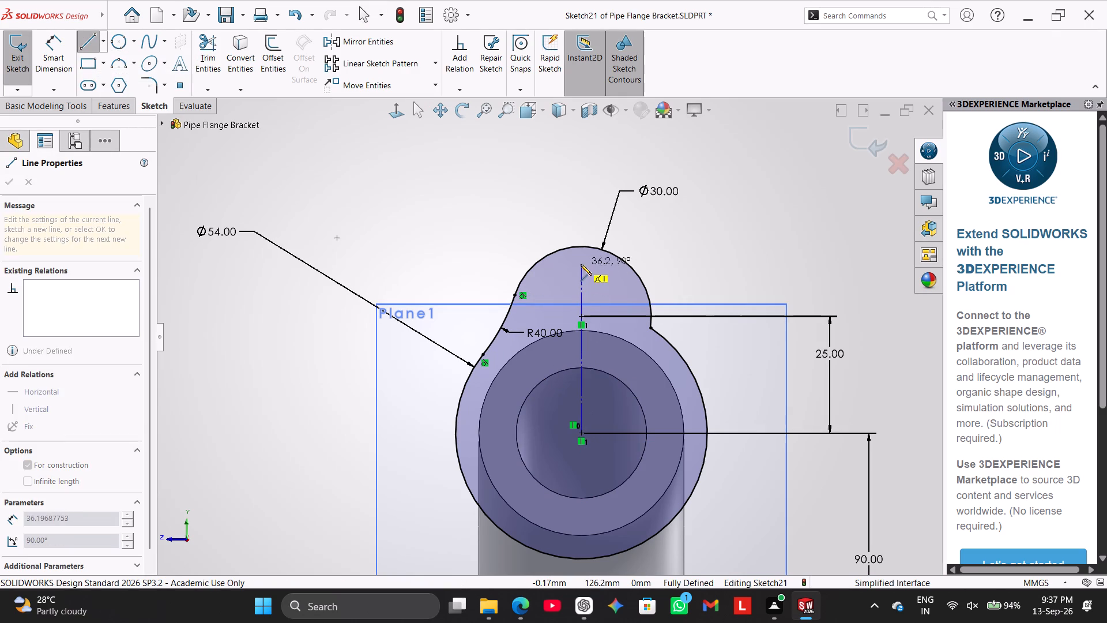
click(579, 317)
right_click(422, 258)
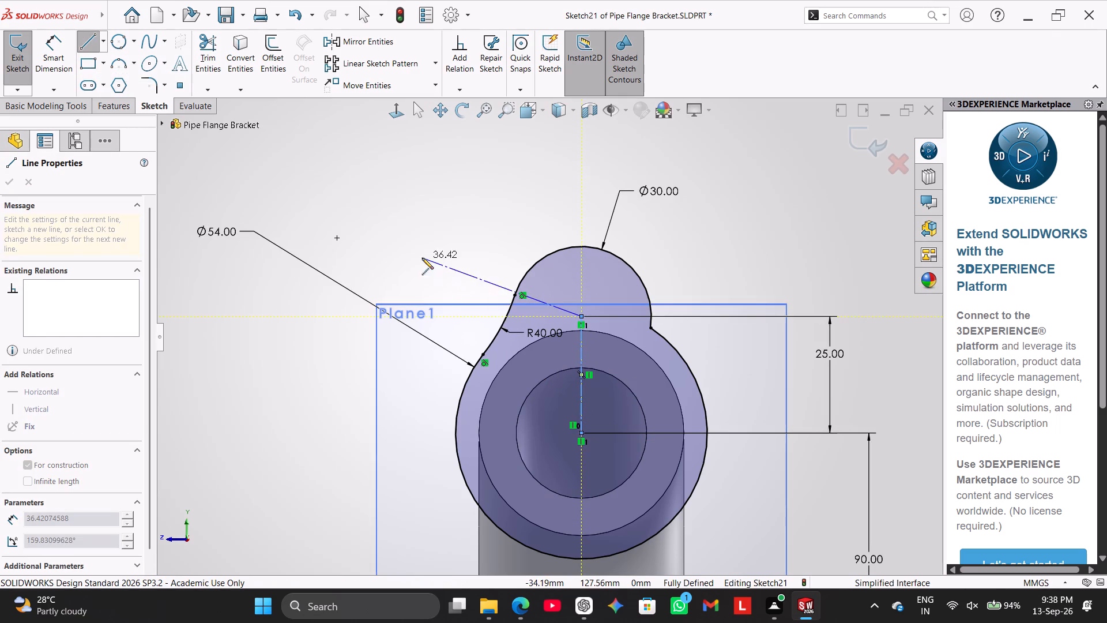
click(457, 269)
Draw a horizontal centerline from the center of the 54 mm arc out to the arc itself.
scroll(623, 406, up, 2)
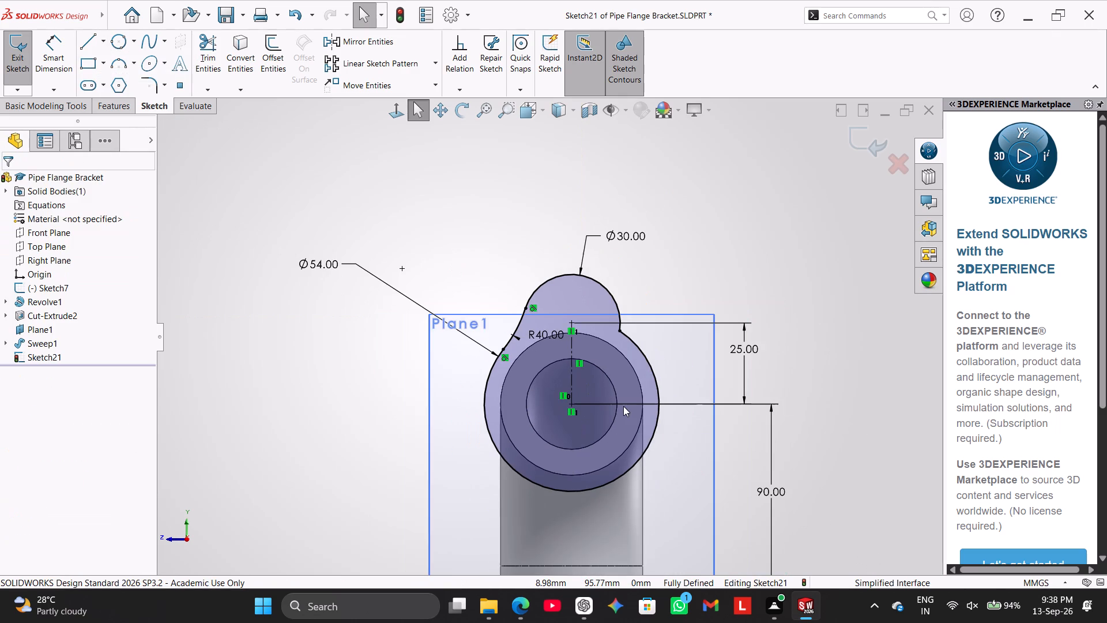
click(101, 42)
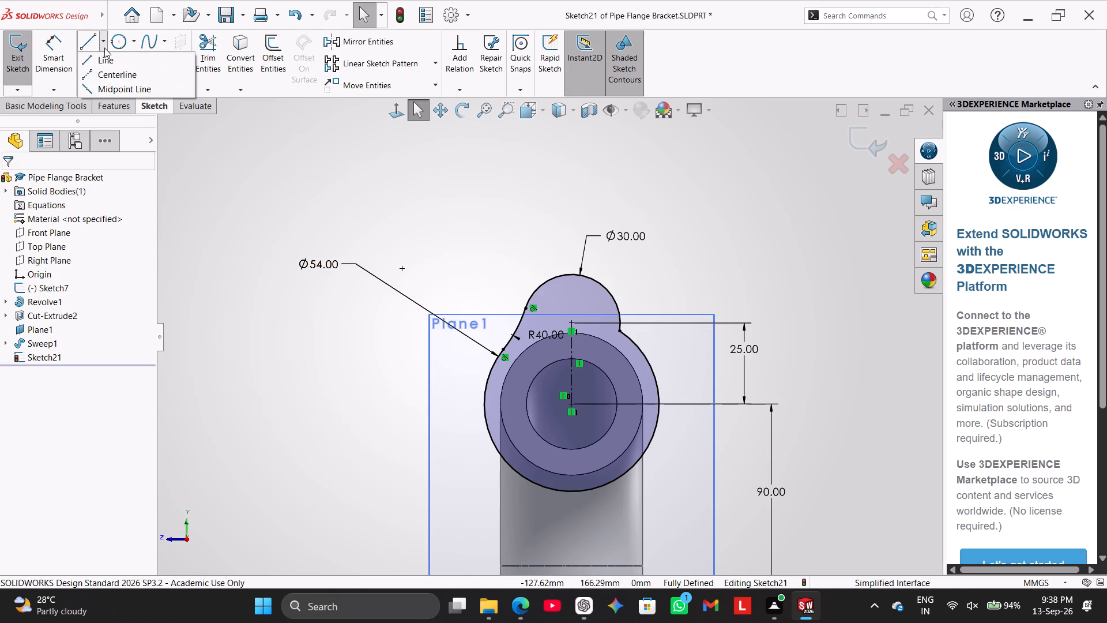
click(107, 72)
click(571, 403)
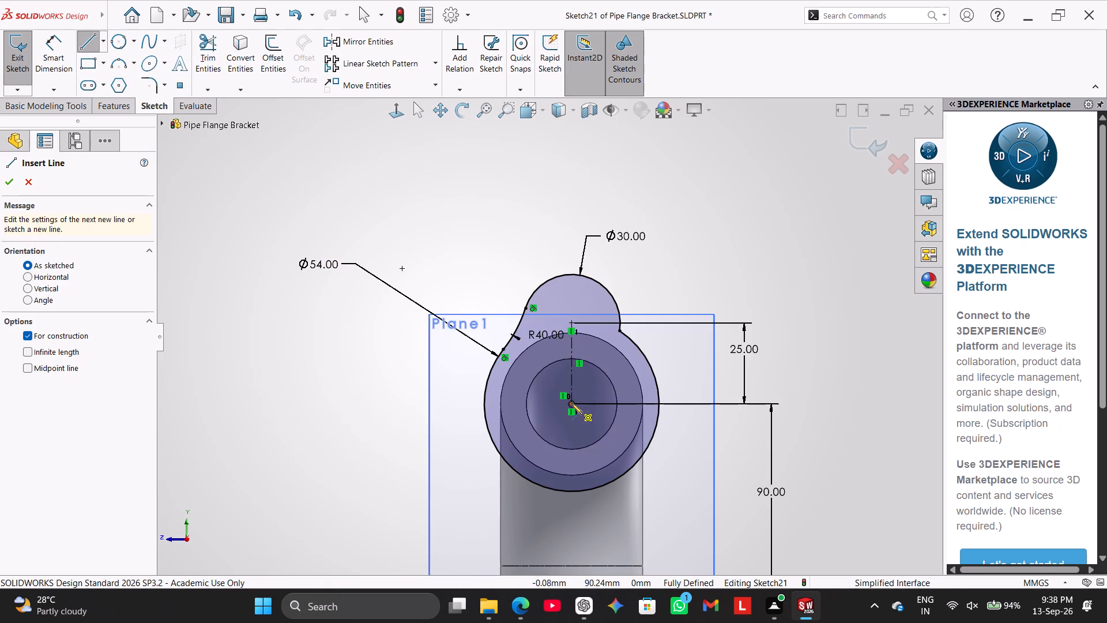
click(662, 402)
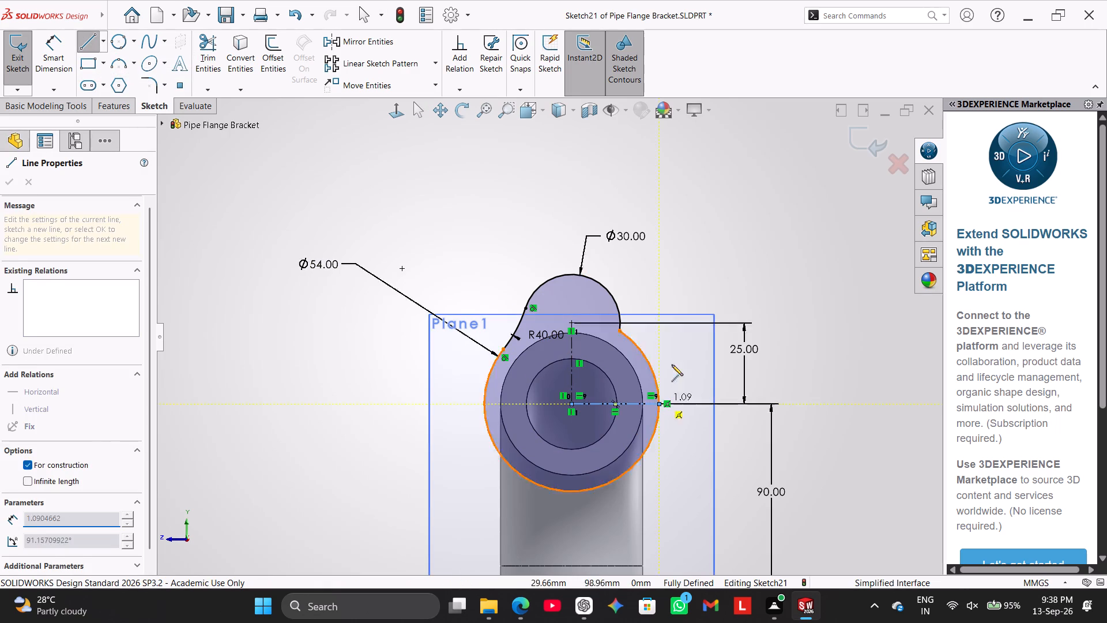
right_click(675, 354)
click(691, 362)
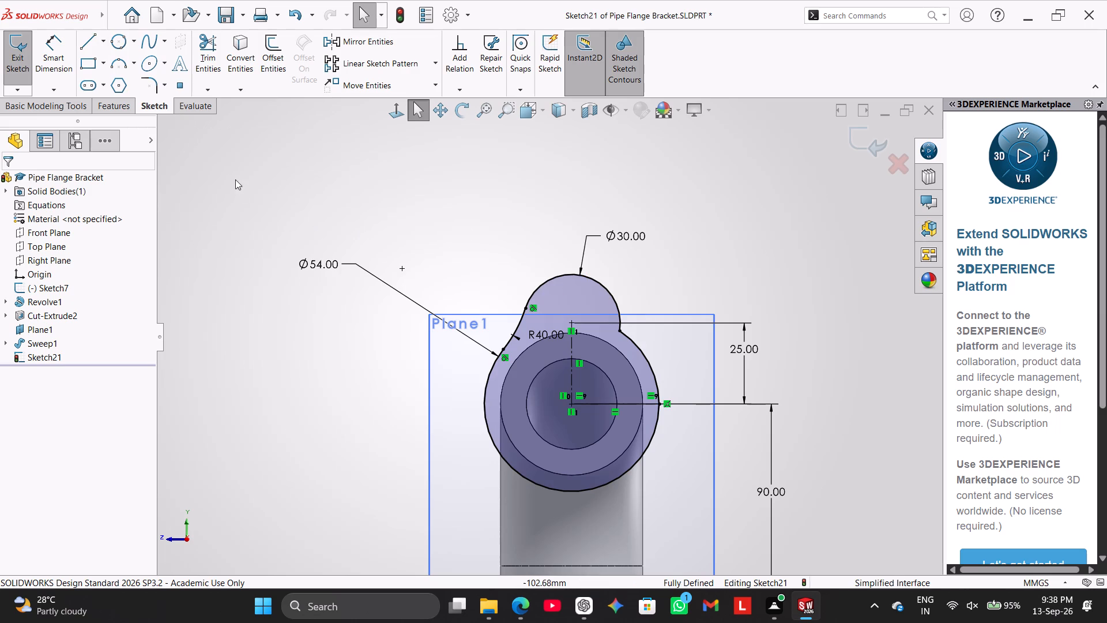
Mirror the 40 mm radius blend arc about the vertical centerline.
click(381, 42)
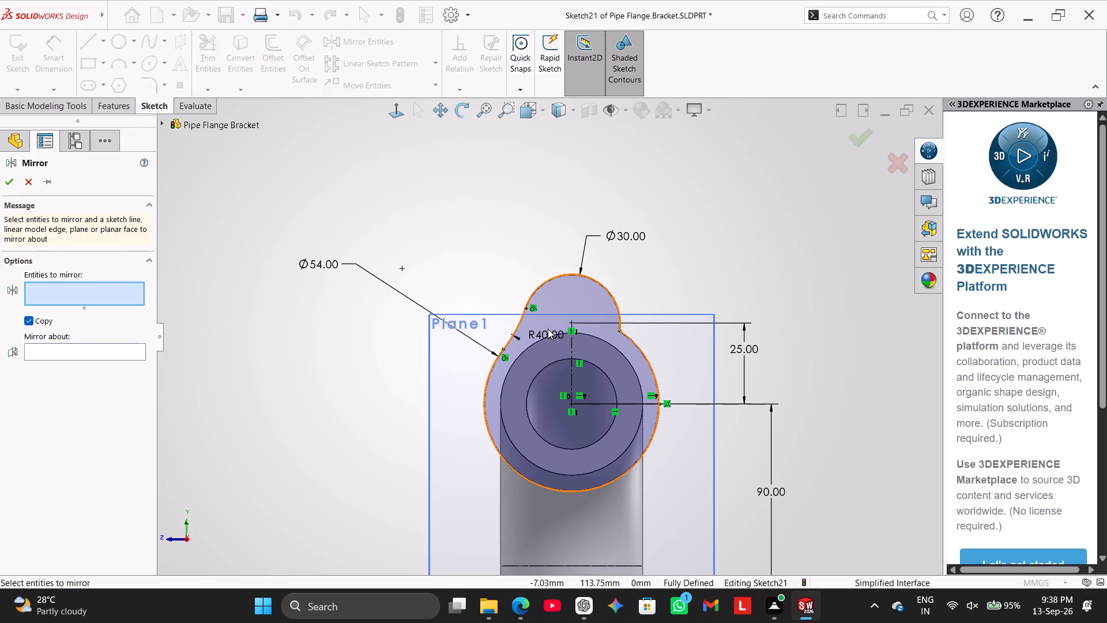
click(520, 320)
click(127, 352)
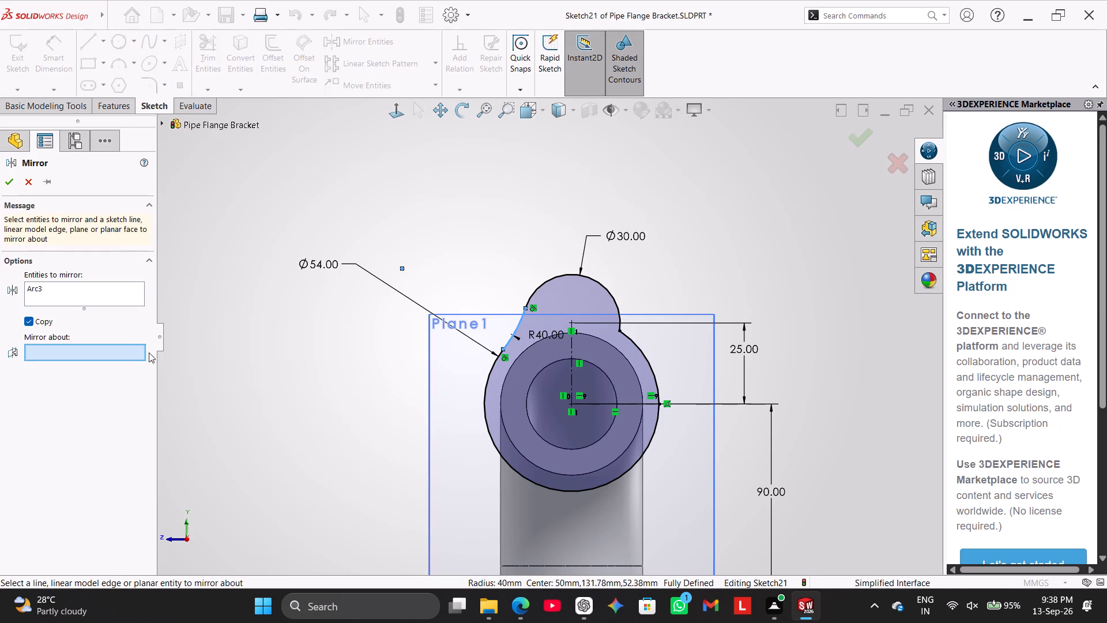
click(570, 347)
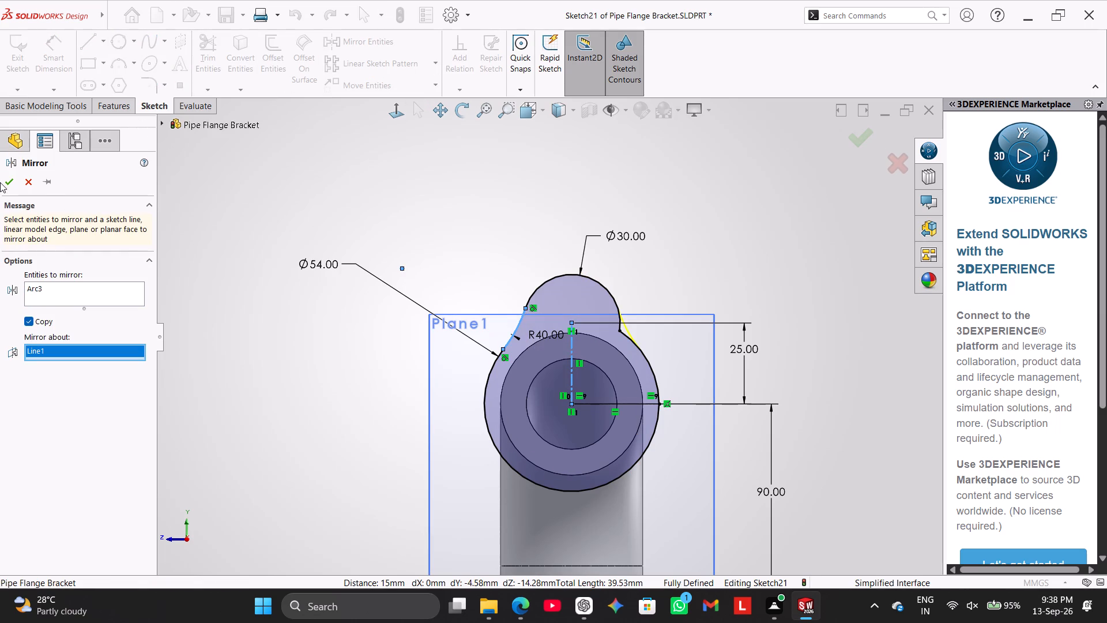
click(10, 183)
click(295, 184)
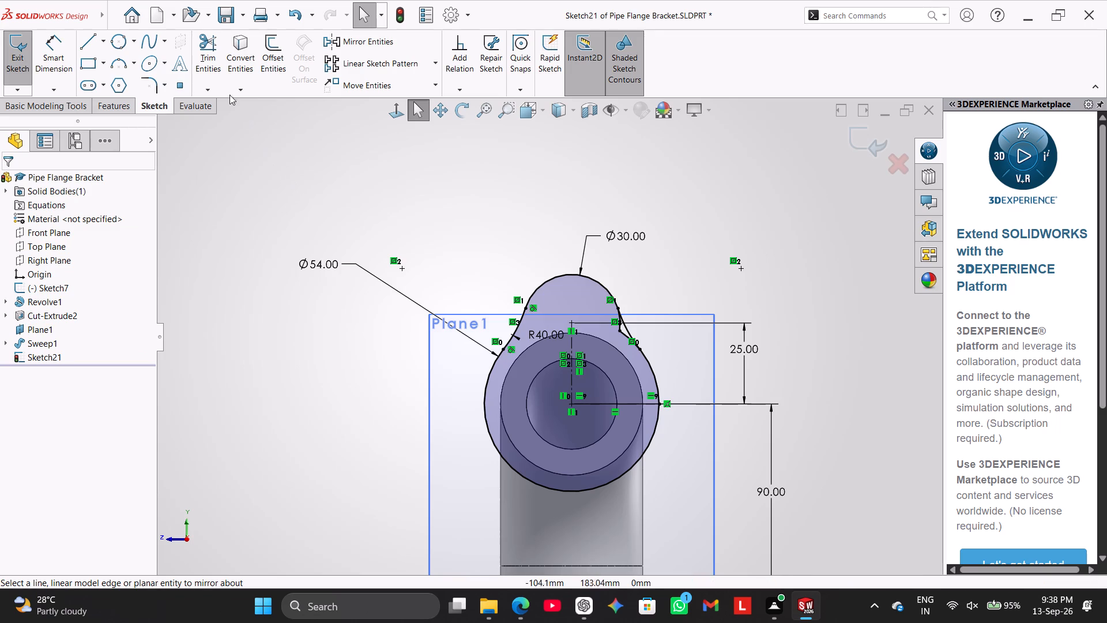
Trim the leftover pieces of the 30 mm and 54 mm arcs inside the mirrored blend arc.
click(212, 63)
scroll(653, 378, down, 3)
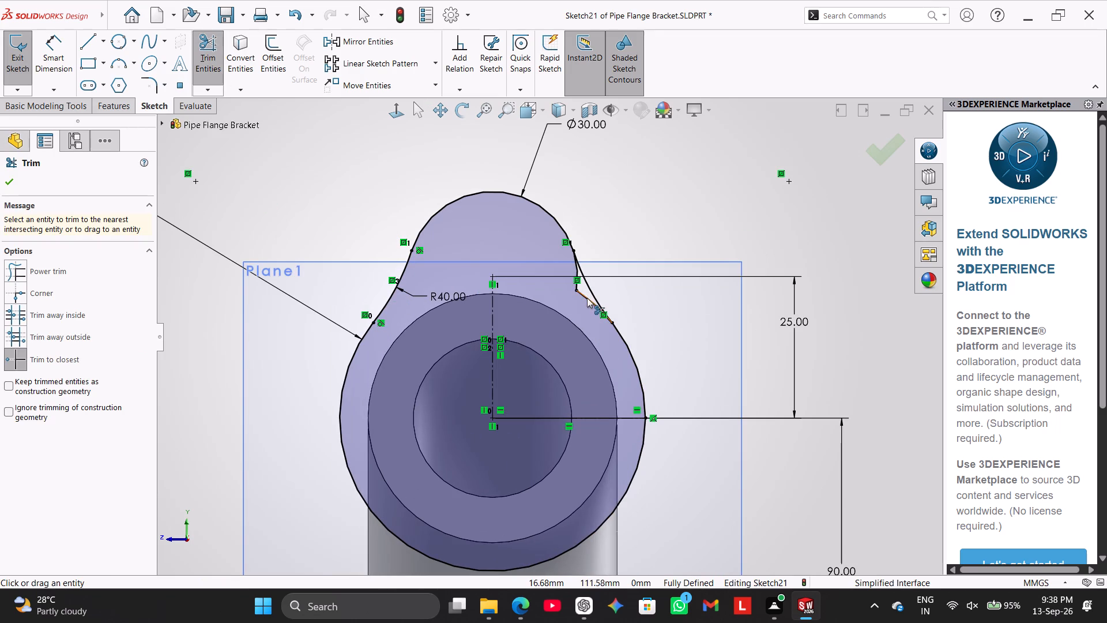
click(587, 300)
click(578, 286)
scroll(590, 318, up, 1)
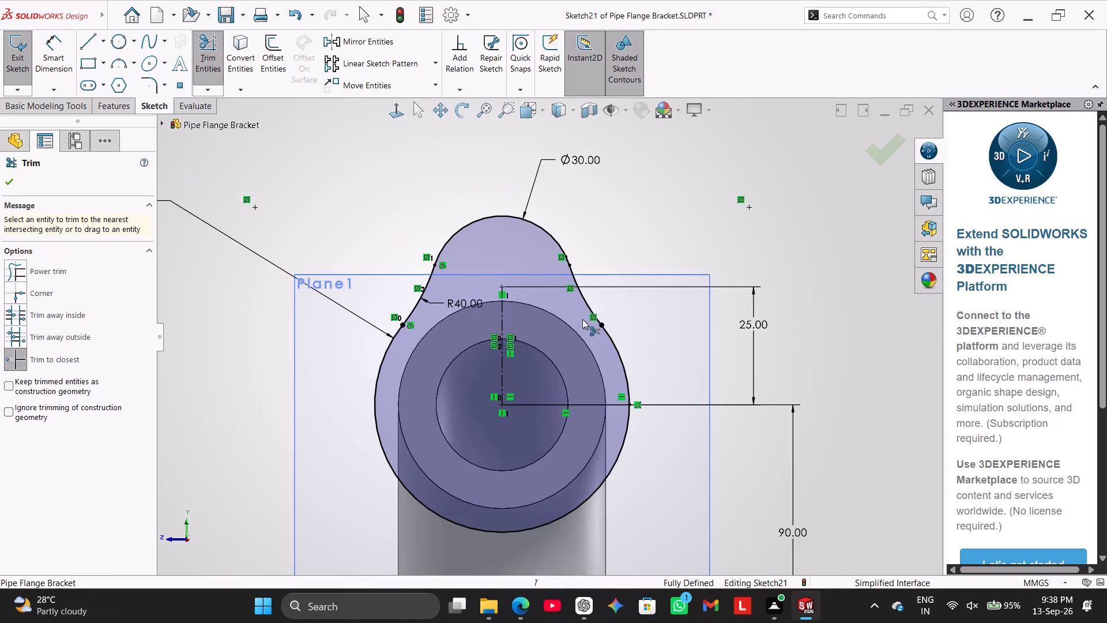
scroll(529, 303, up, 2)
click(205, 61)
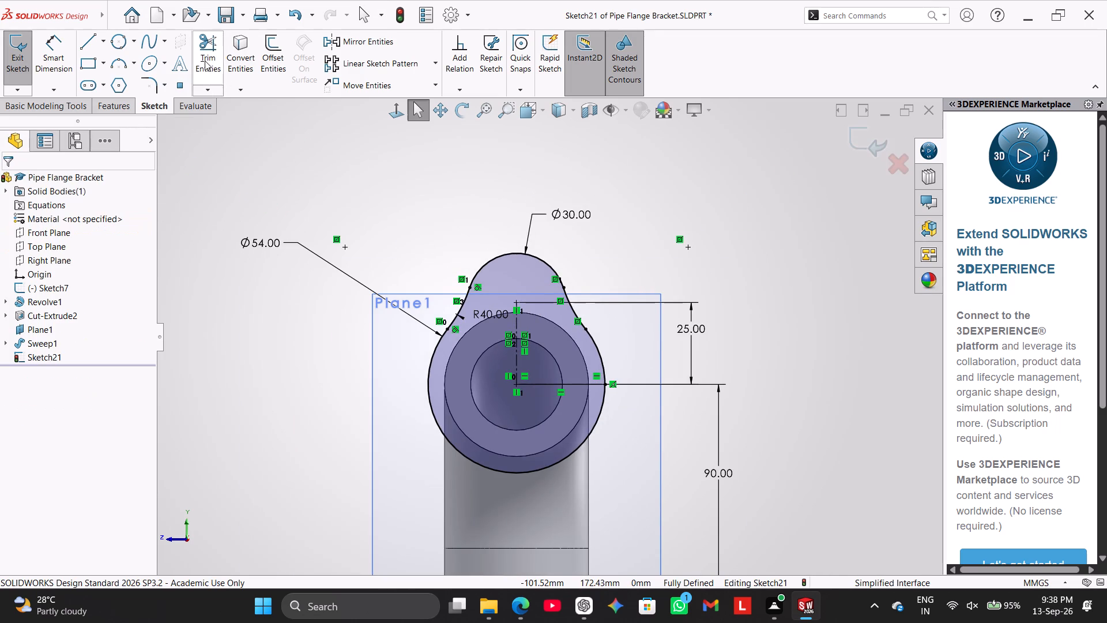
Mirror the 30 mm arc and both blend arcs about the horizontal centerline to form the lower lobe.
click(340, 42)
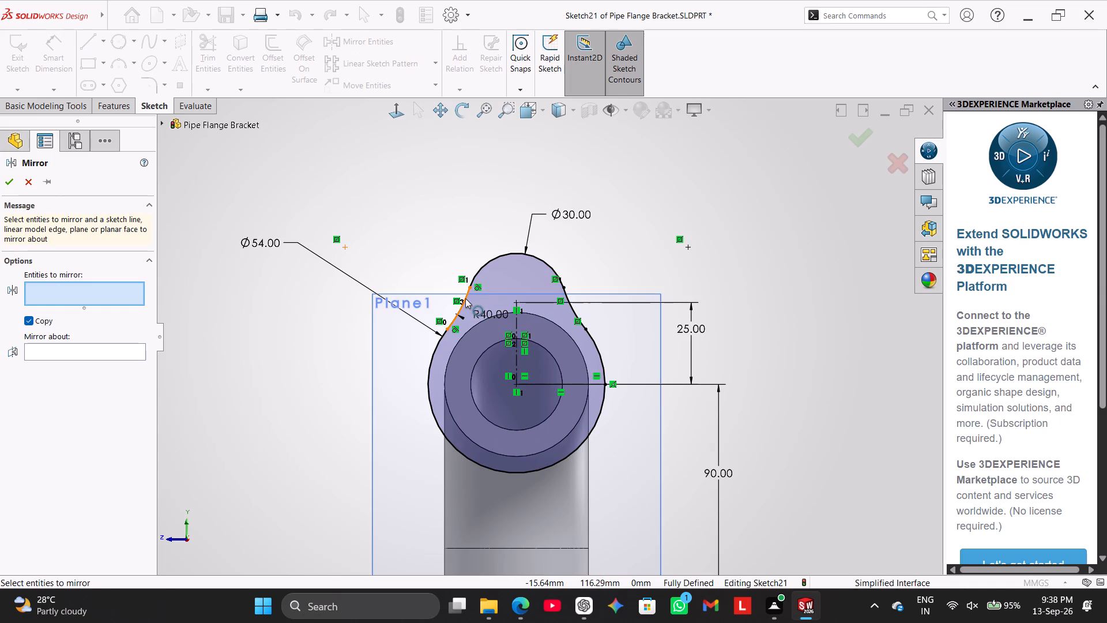
ctrl+click(465, 298)
ctrl+click(496, 260)
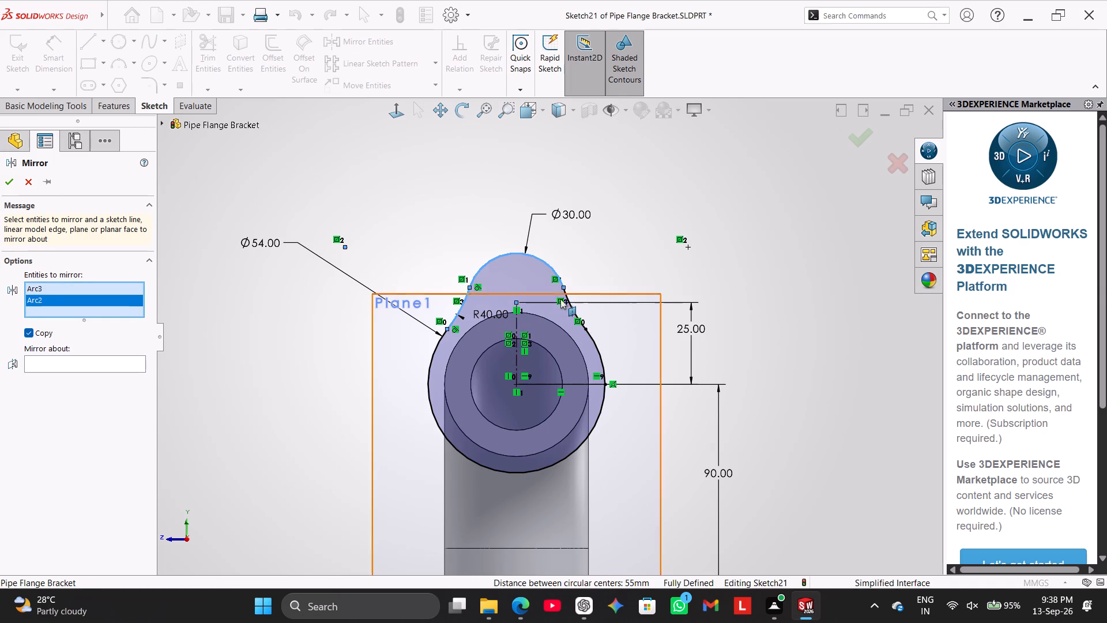
ctrl+click(575, 316)
click(103, 378)
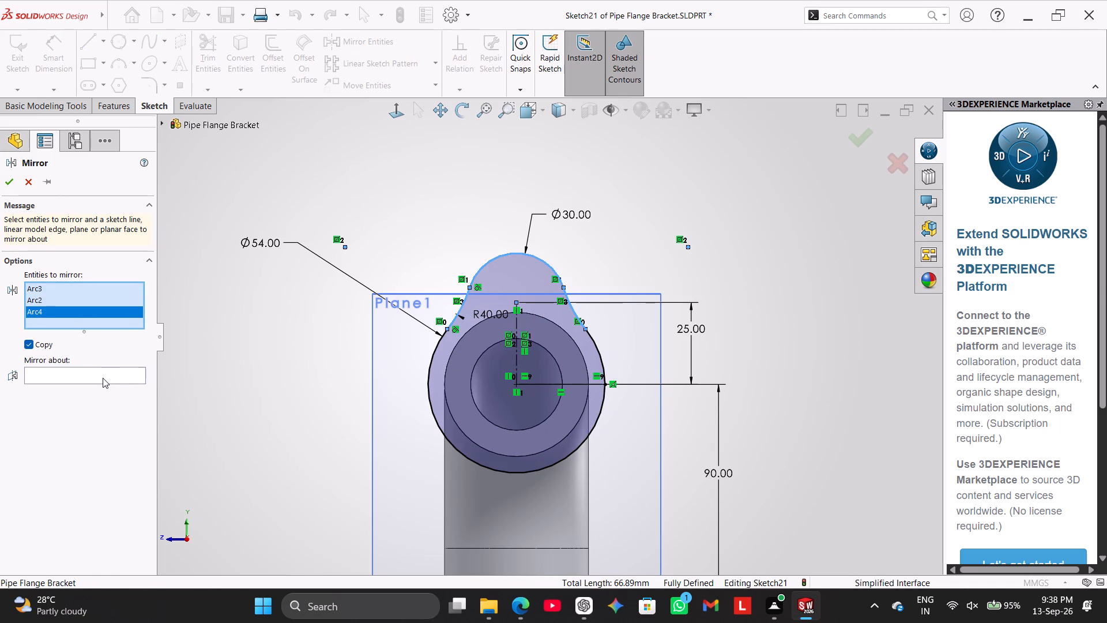
click(560, 388)
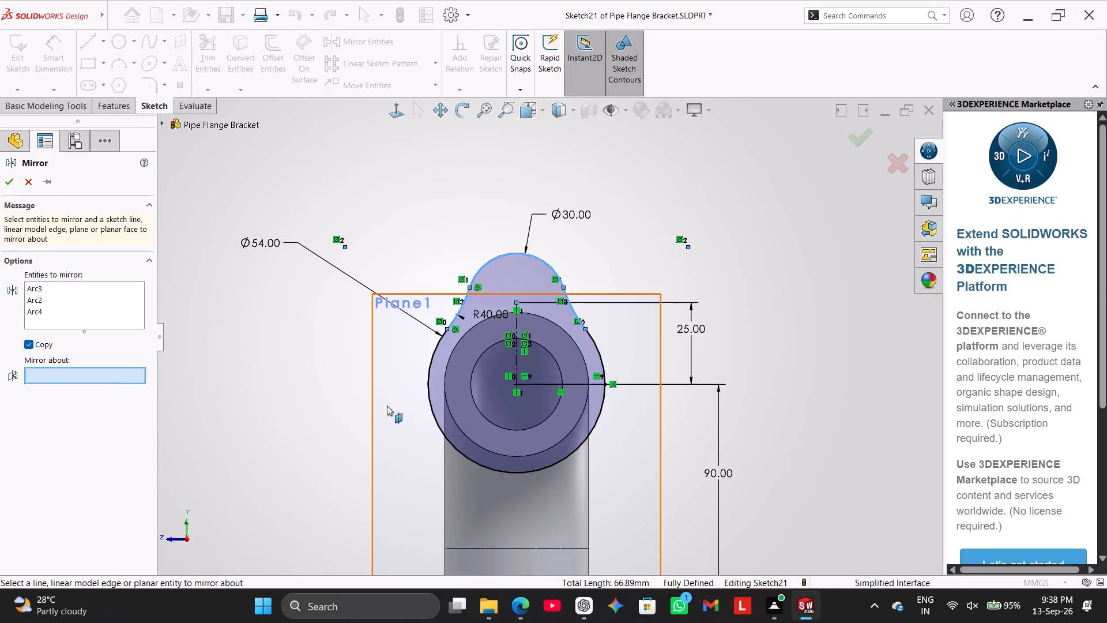
scroll(583, 388, down, 3)
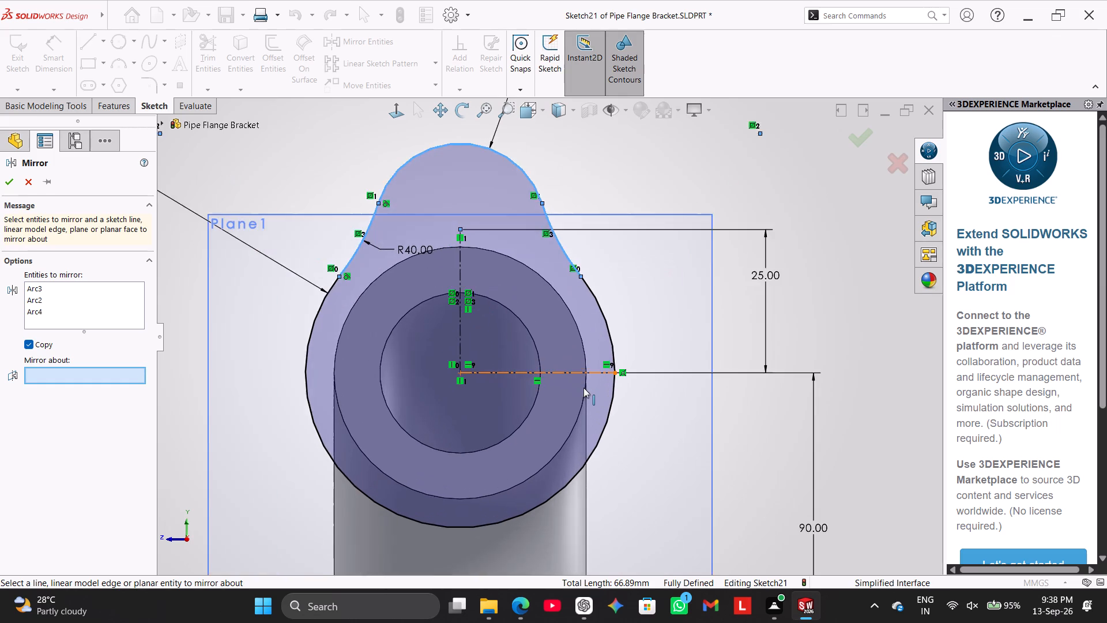
scroll(583, 388, down, 7)
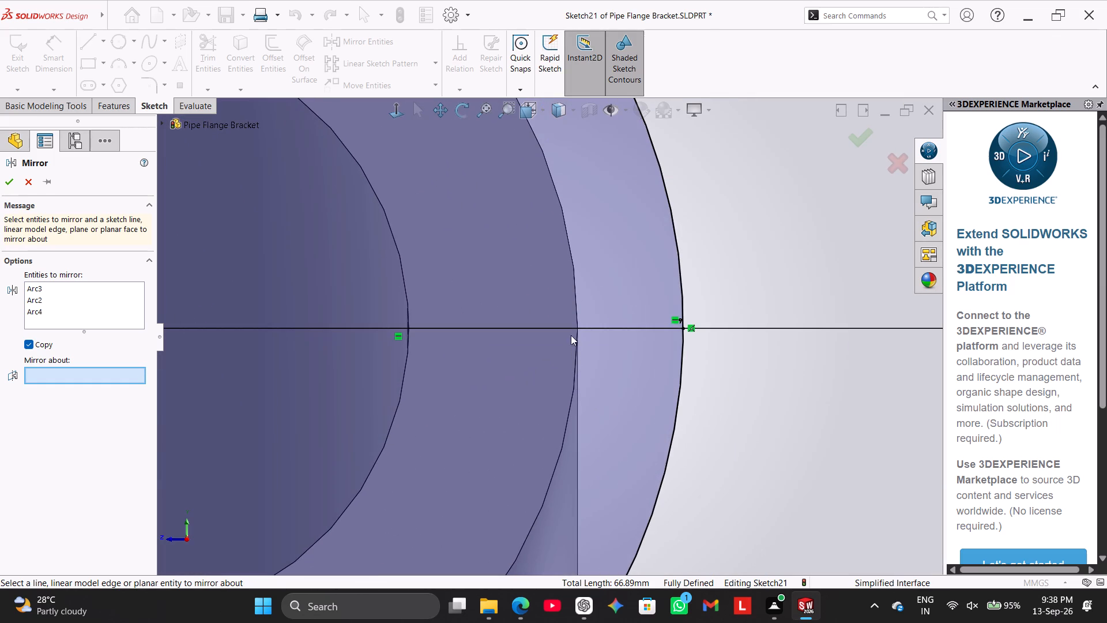
click(569, 327)
scroll(570, 381, up, 9)
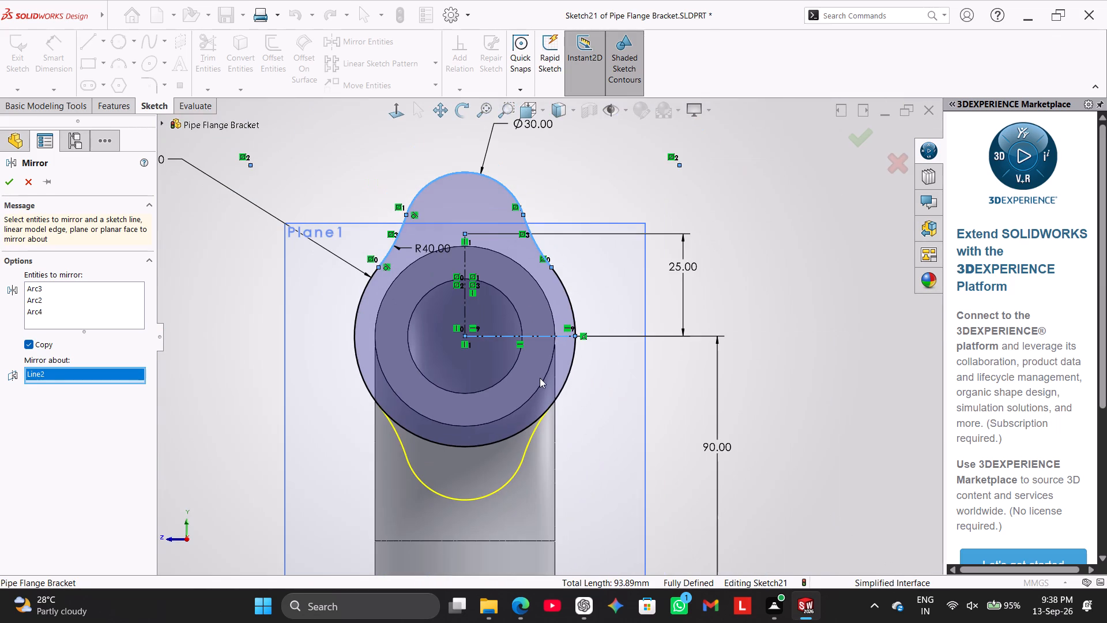
click(10, 179)
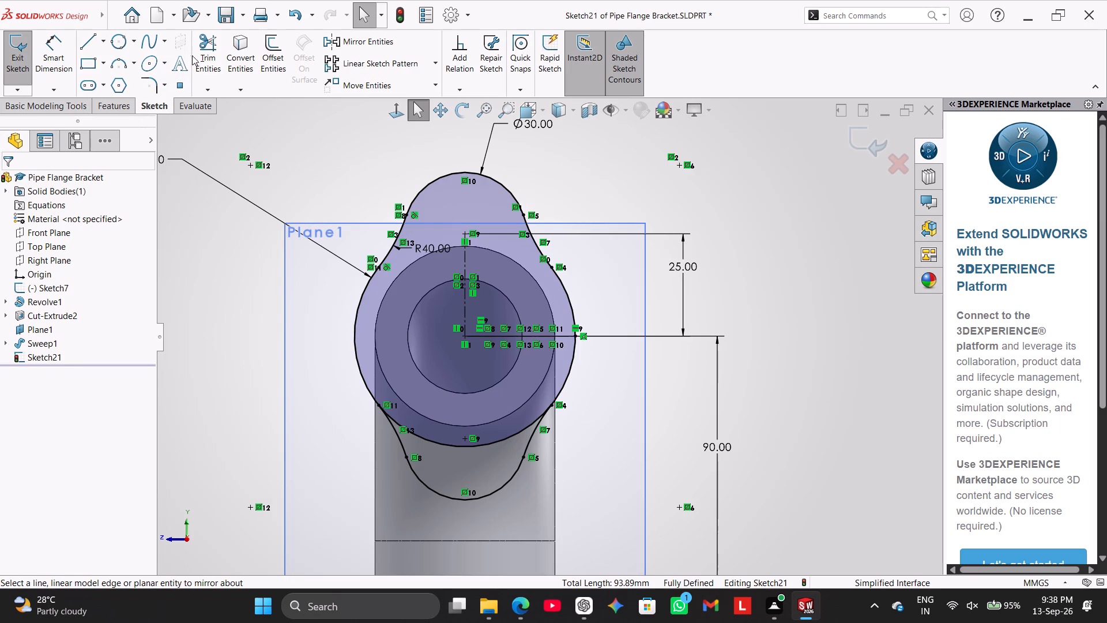
Trim the portion of the 54 mm arc that crosses the lower lobe.
click(205, 46)
click(451, 447)
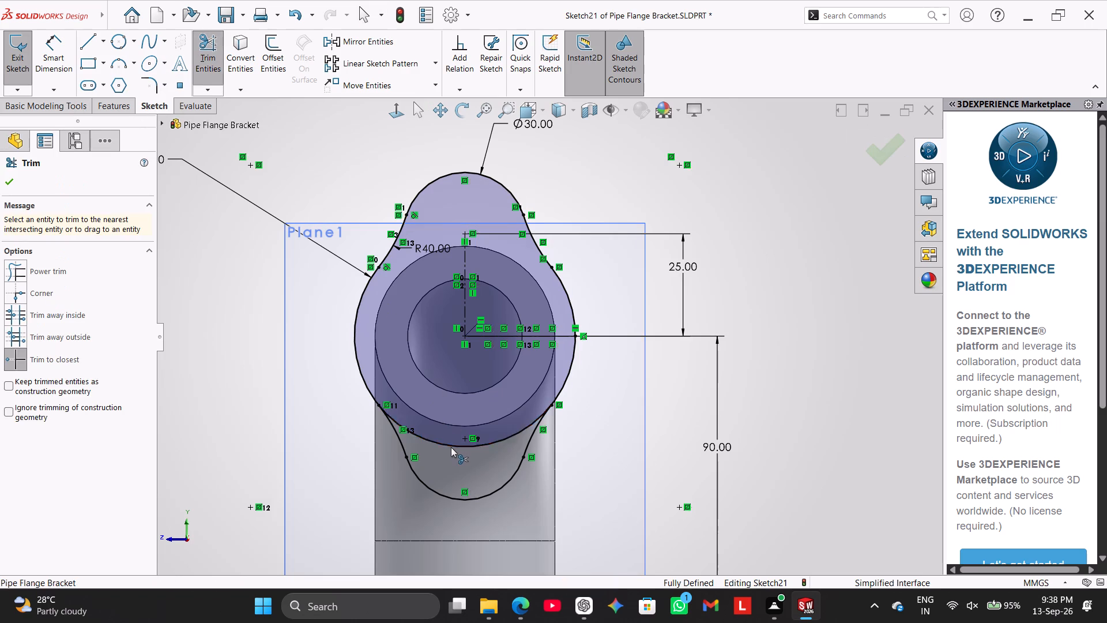
scroll(233, 407, up, 1)
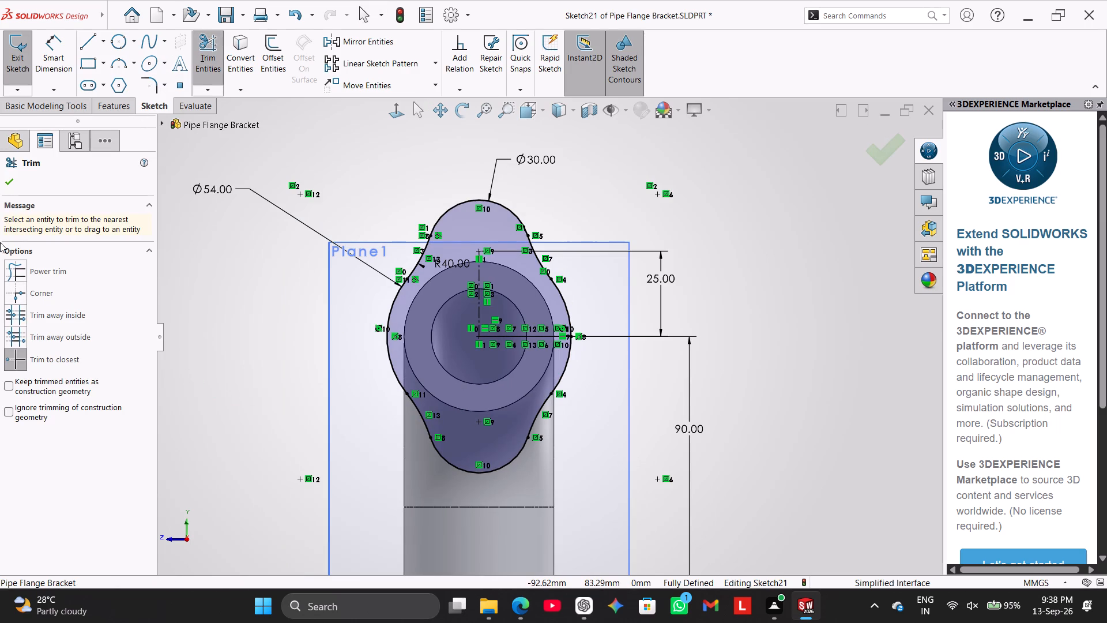
click(11, 187)
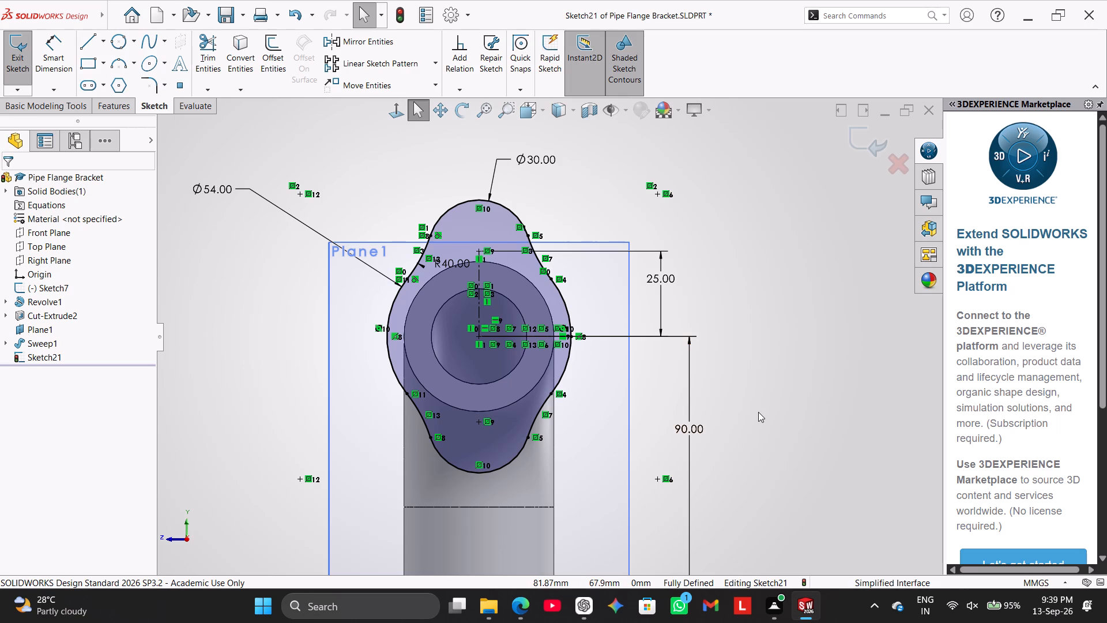
Set the blend arc's radius to 27 mm.
scroll(758, 412, down, 3)
scroll(512, 343, up, 3)
scroll(442, 247, down, 3)
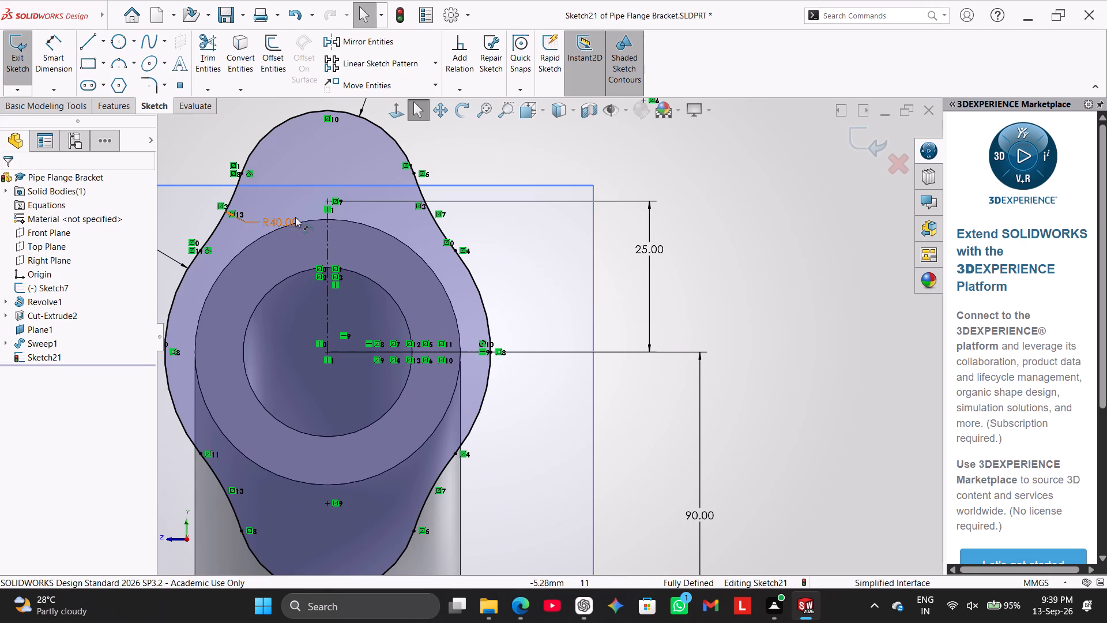
double_click(288, 217)
text(27)
key(Return)
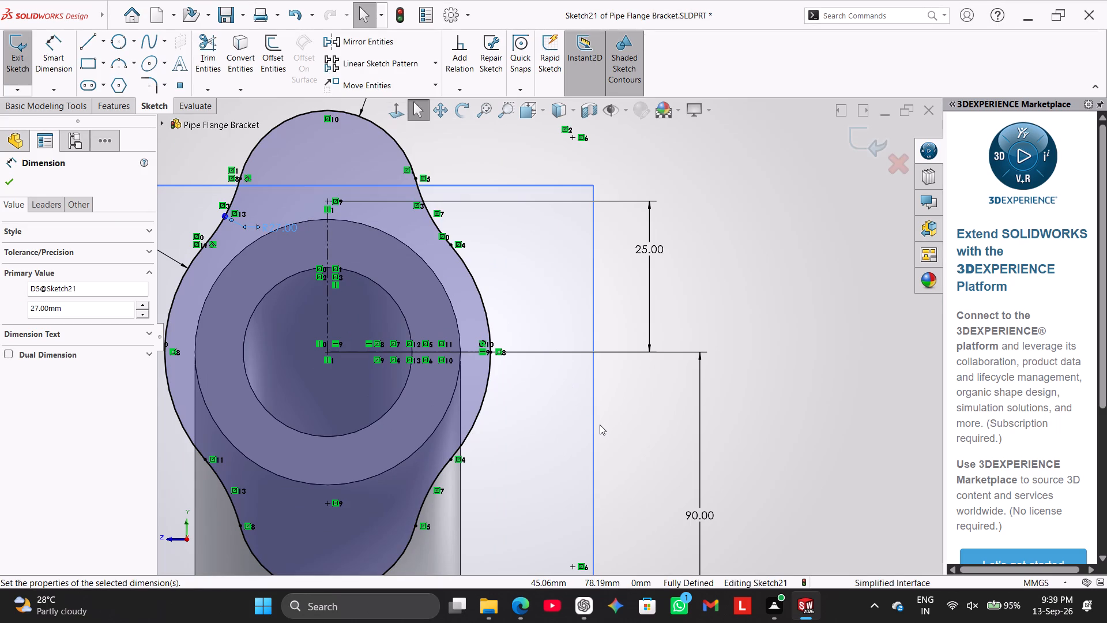
scroll(604, 442, up, 2)
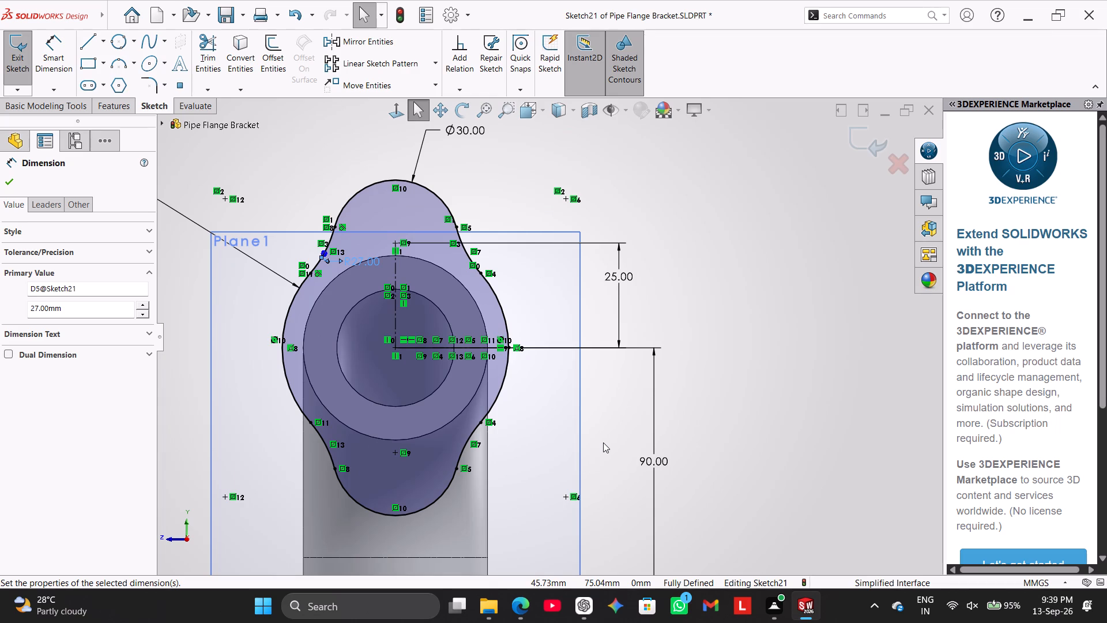
scroll(603, 442, up, 2)
click(261, 359)
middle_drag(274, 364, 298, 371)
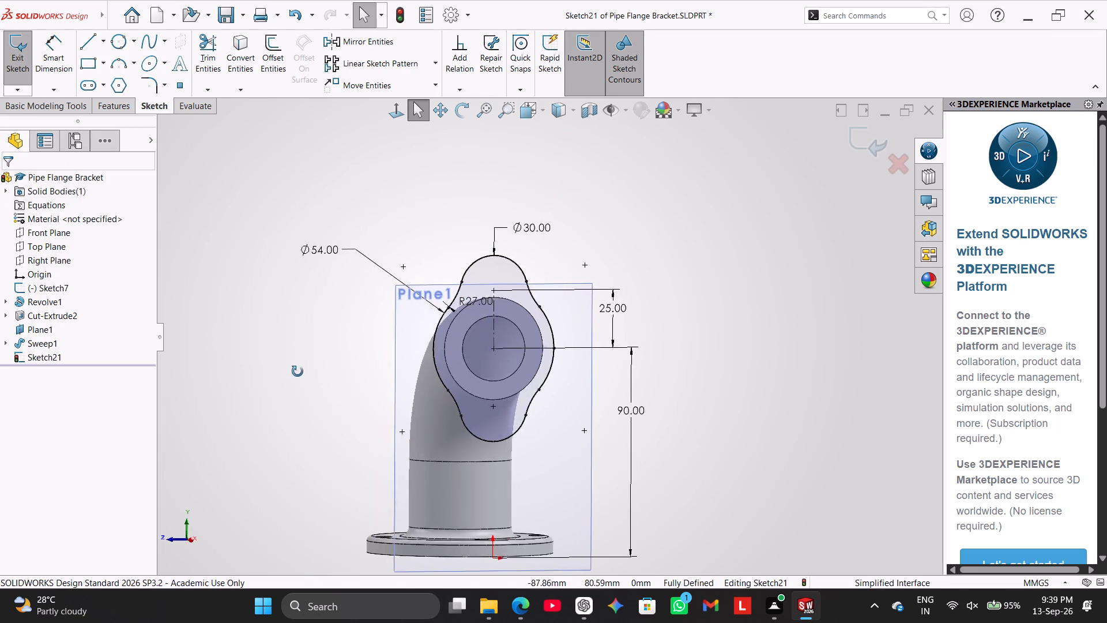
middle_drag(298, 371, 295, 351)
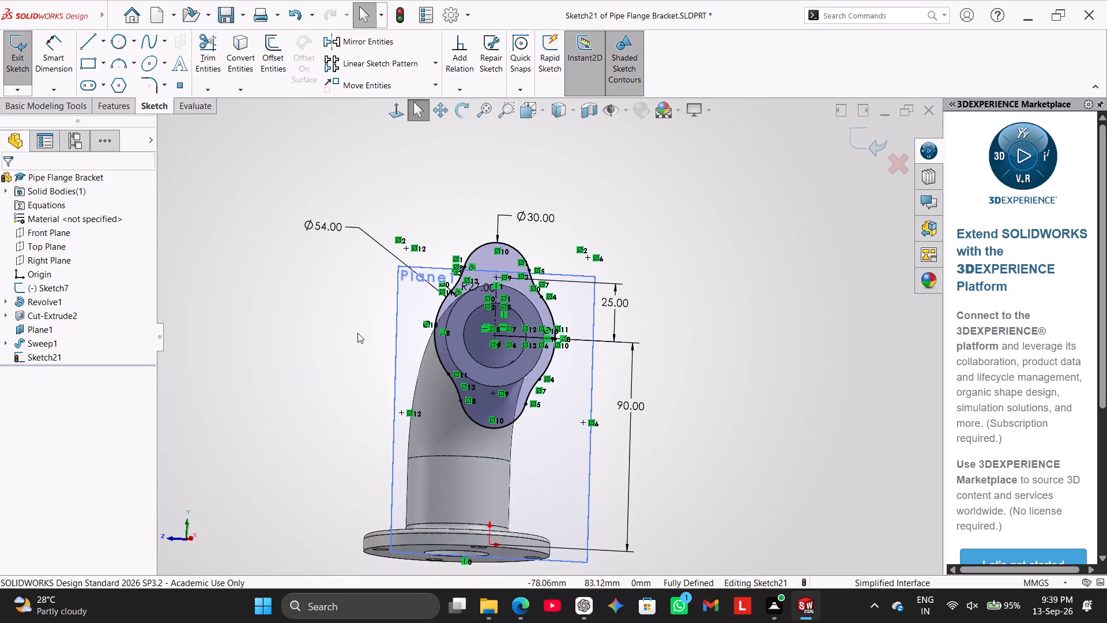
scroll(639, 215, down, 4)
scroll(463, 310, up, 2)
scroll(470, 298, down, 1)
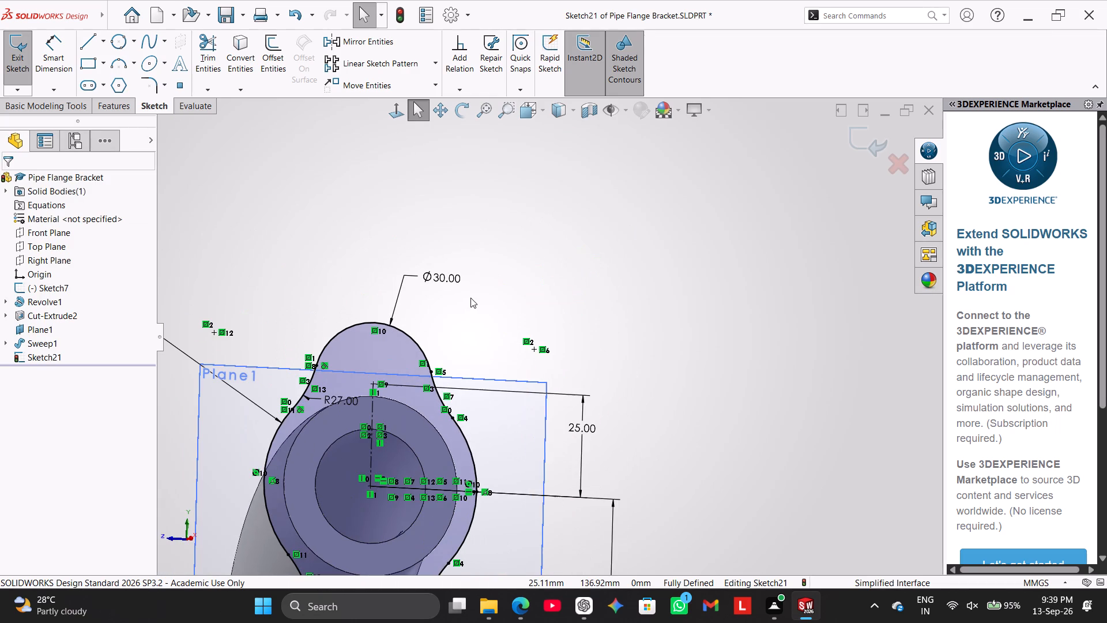
Sketch a circle about 8 mm in diameter inside the upper lobe, centered above the flange's vertical centerline.
drag(397, 117, 397, 108)
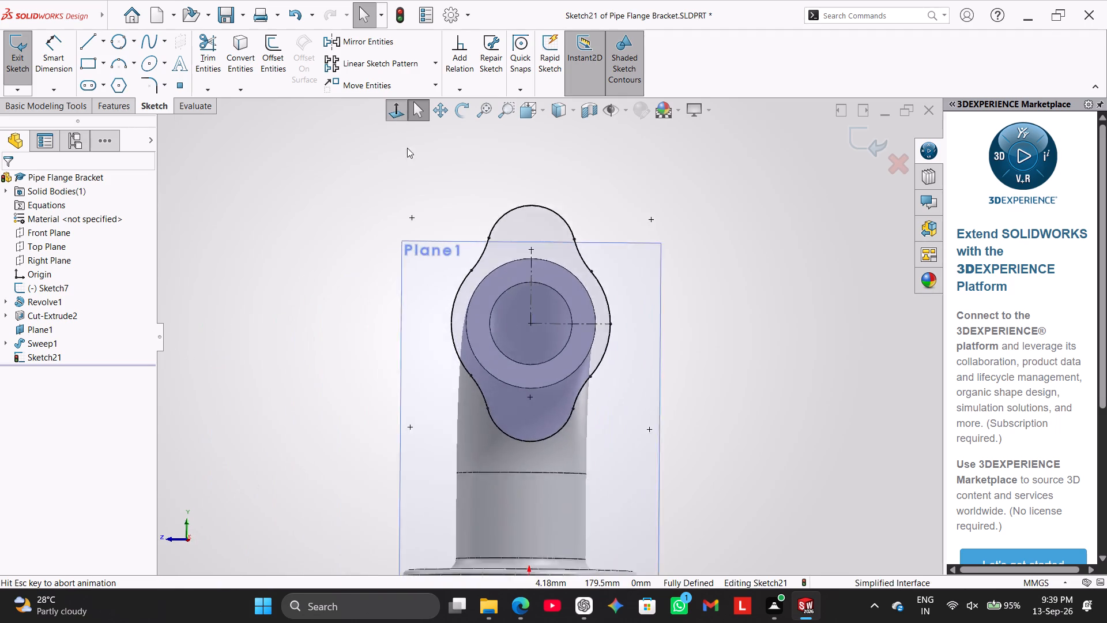
scroll(642, 196, down, 3)
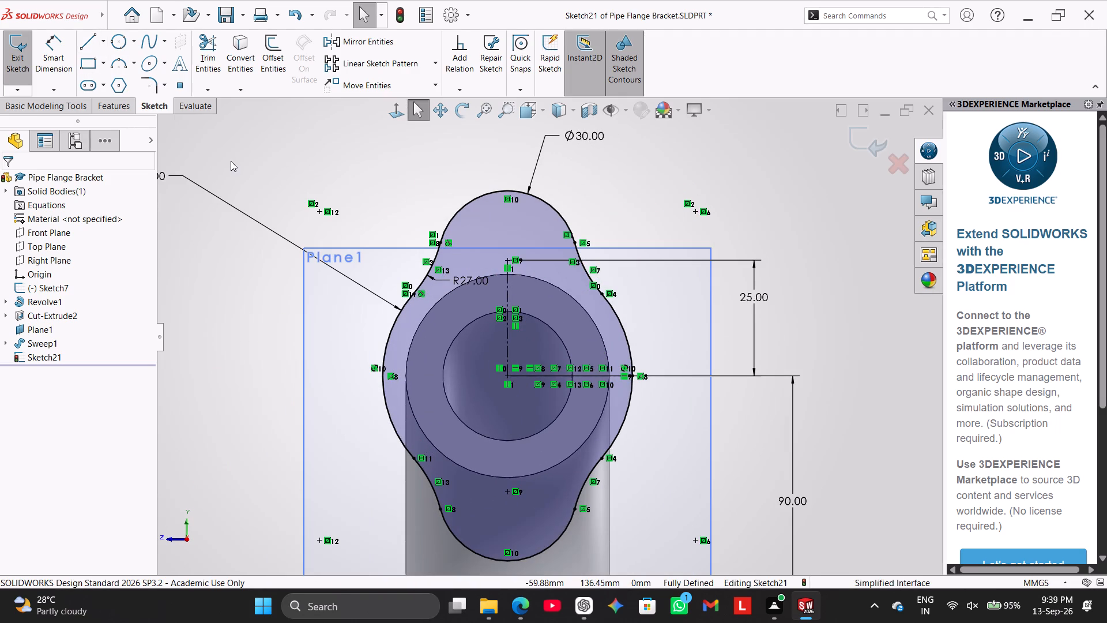
right_drag(232, 161, 253, 97)
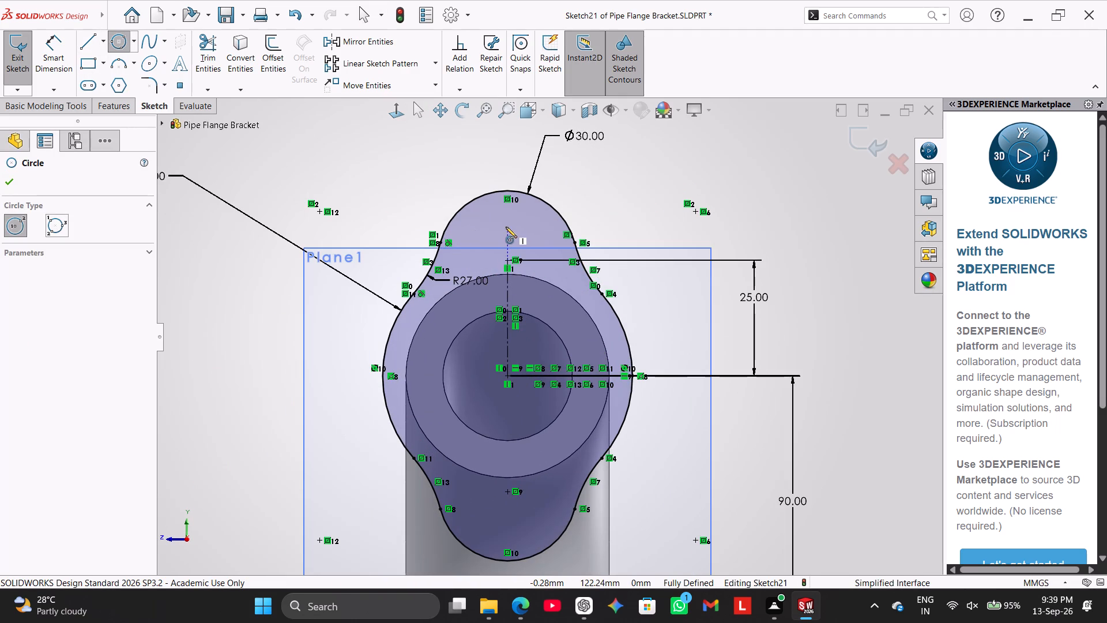
click(506, 227)
click(526, 232)
right_click(423, 178)
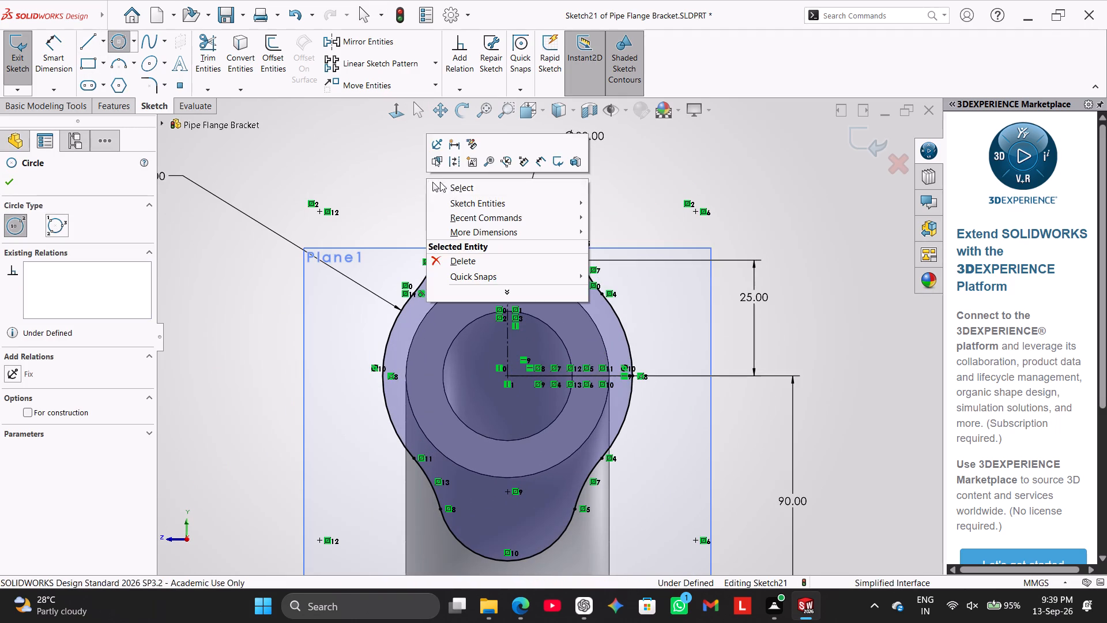
click(446, 185)
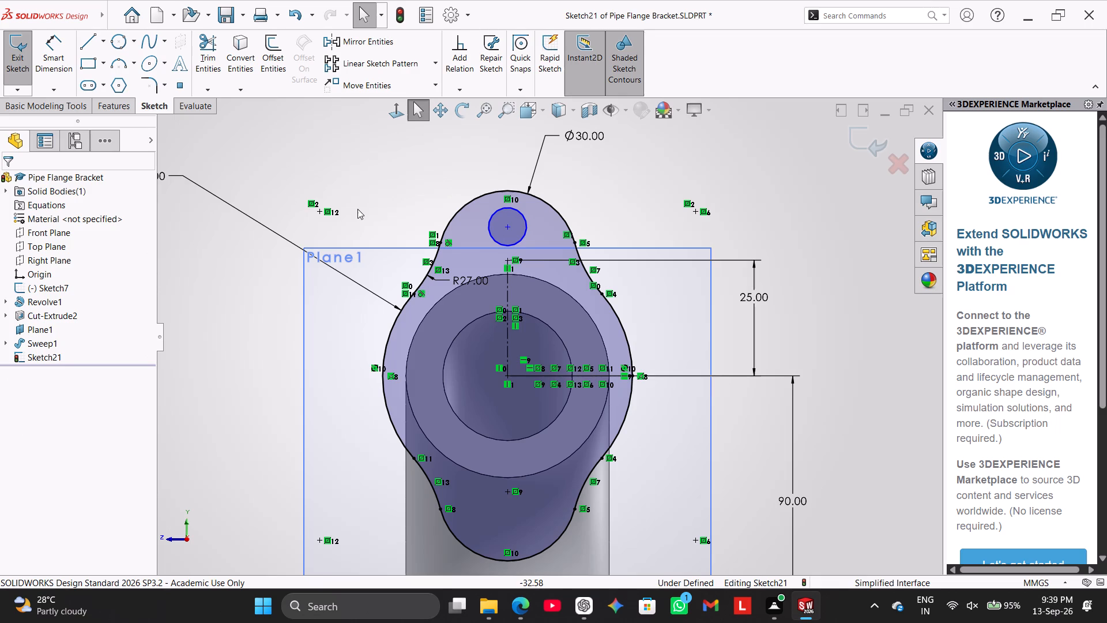
Mirror the small circle about the horizontal centerline into the lower lobe.
click(358, 48)
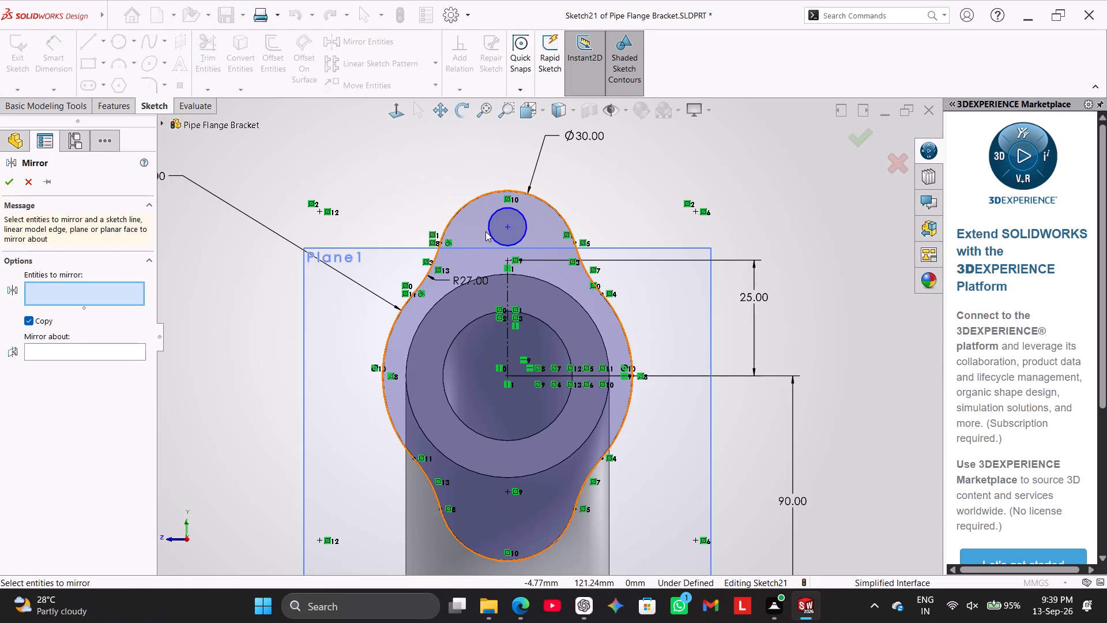
click(493, 230)
click(99, 353)
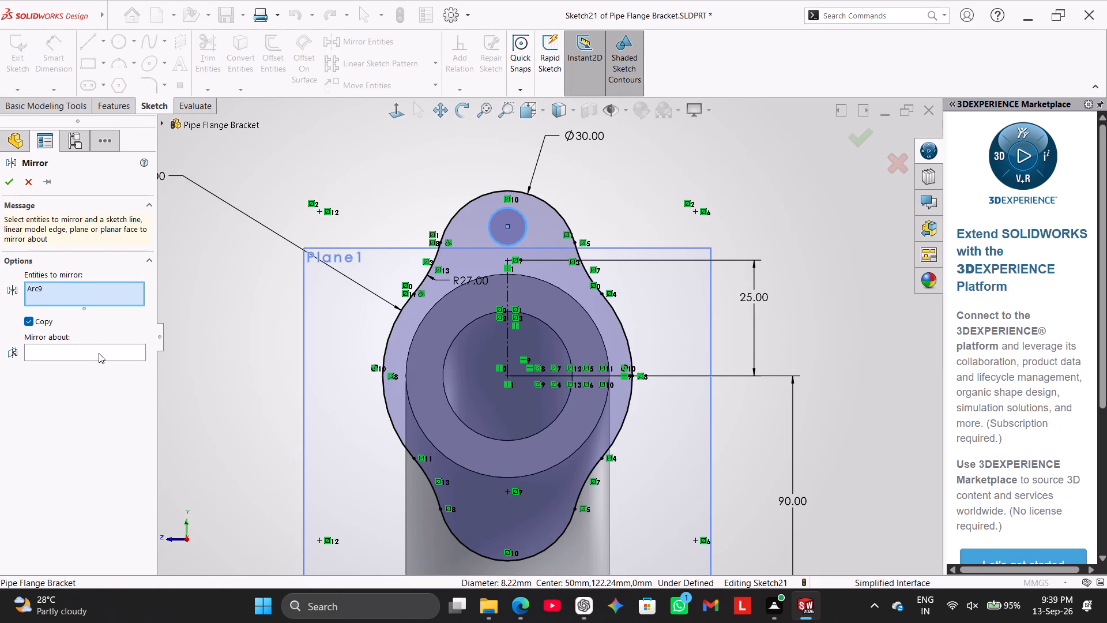
click(533, 377)
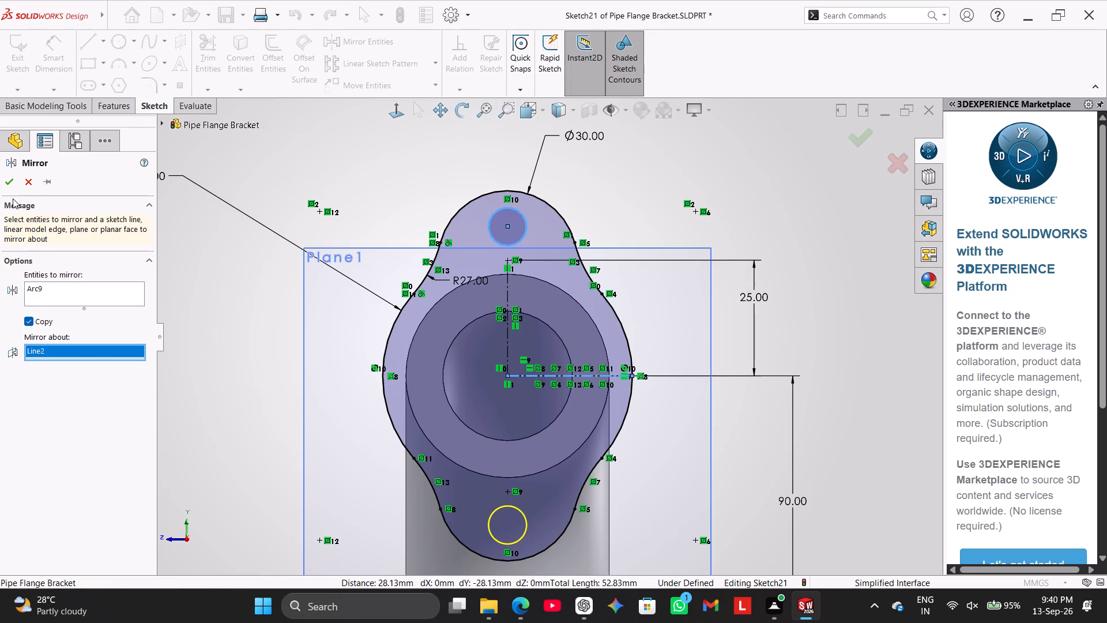
click(12, 184)
Dimension the vertical distance between the two small circles' centers as 68 mm.
click(57, 57)
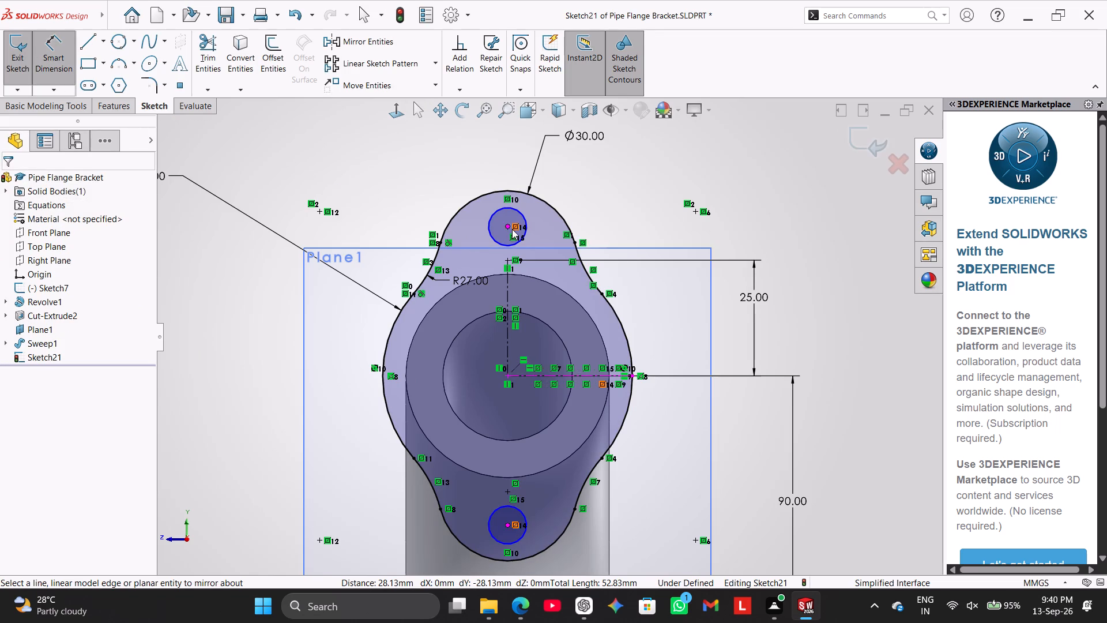
click(508, 224)
click(509, 524)
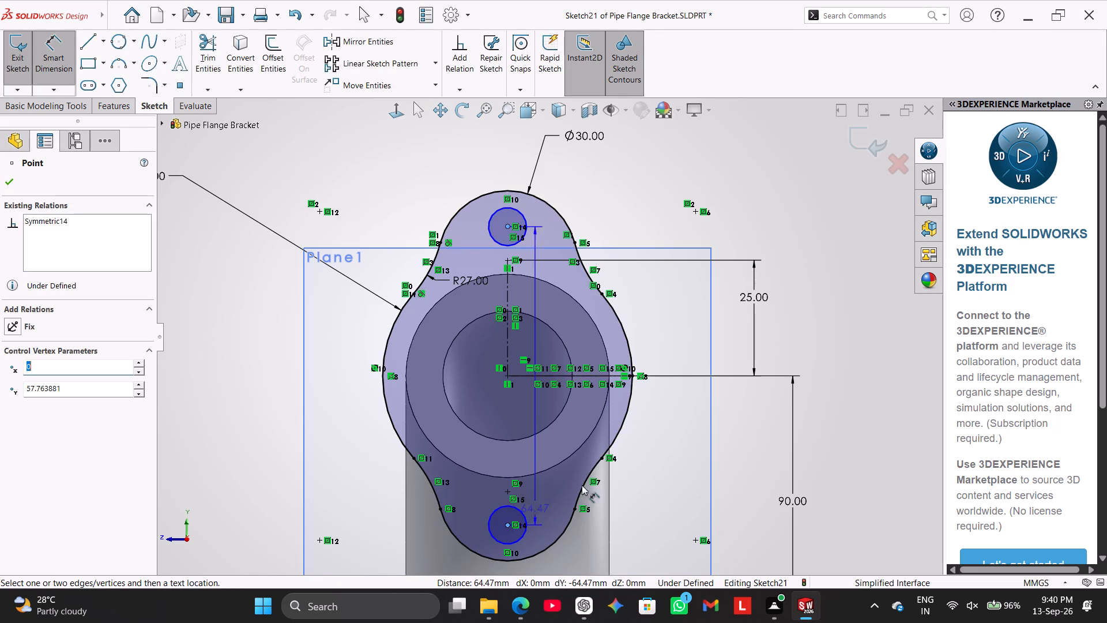
click(741, 427)
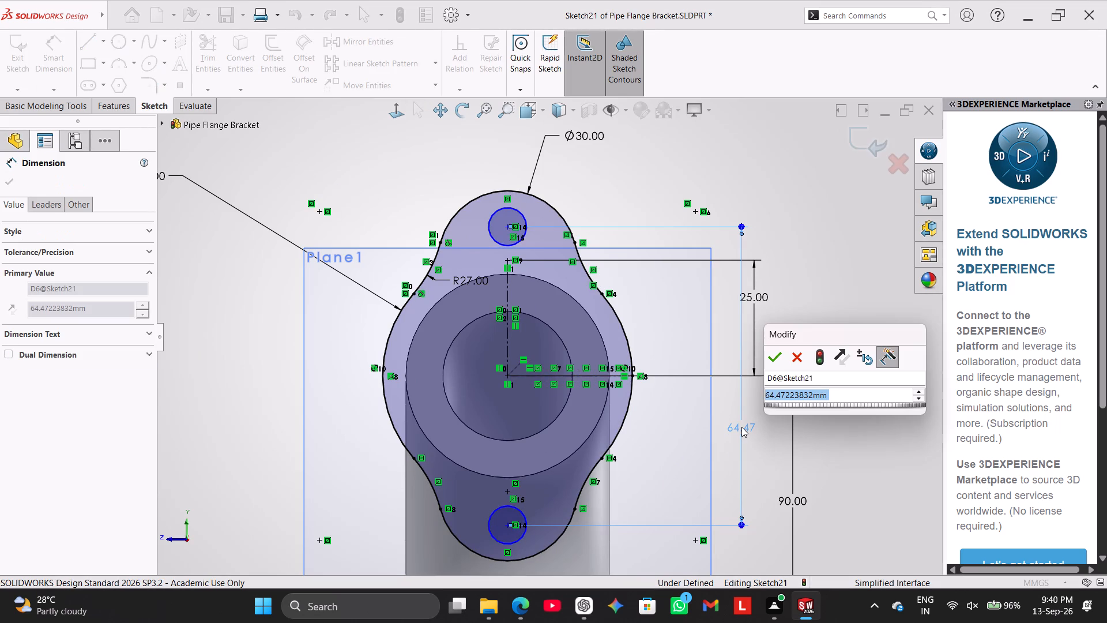
text(68)
key(Return)
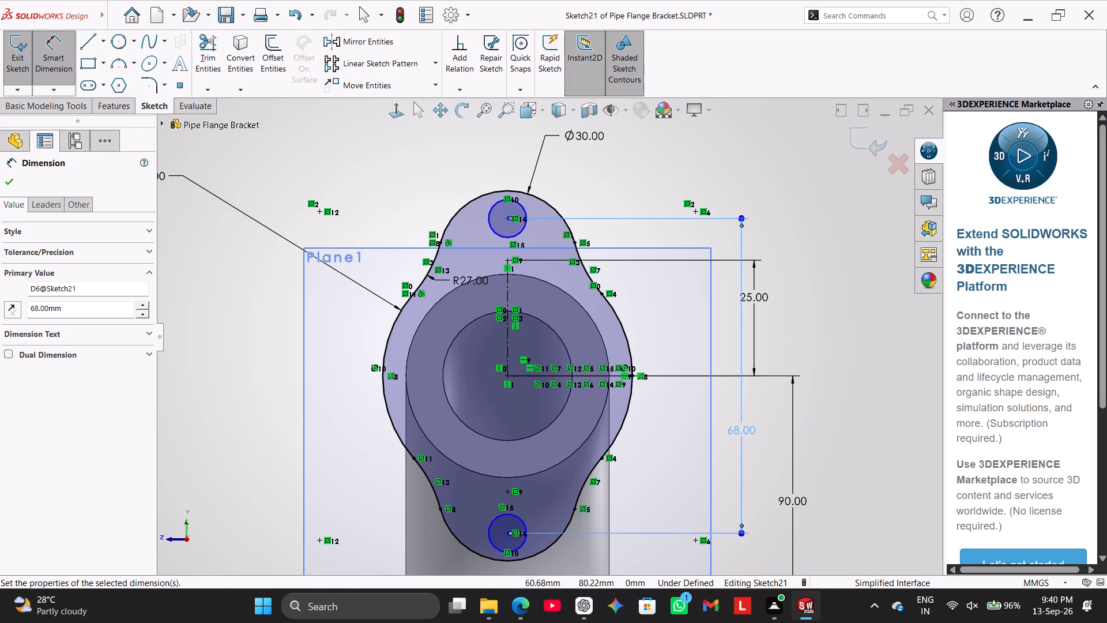
Dimension the upper small circle's diameter as 7 mm.
click(488, 211)
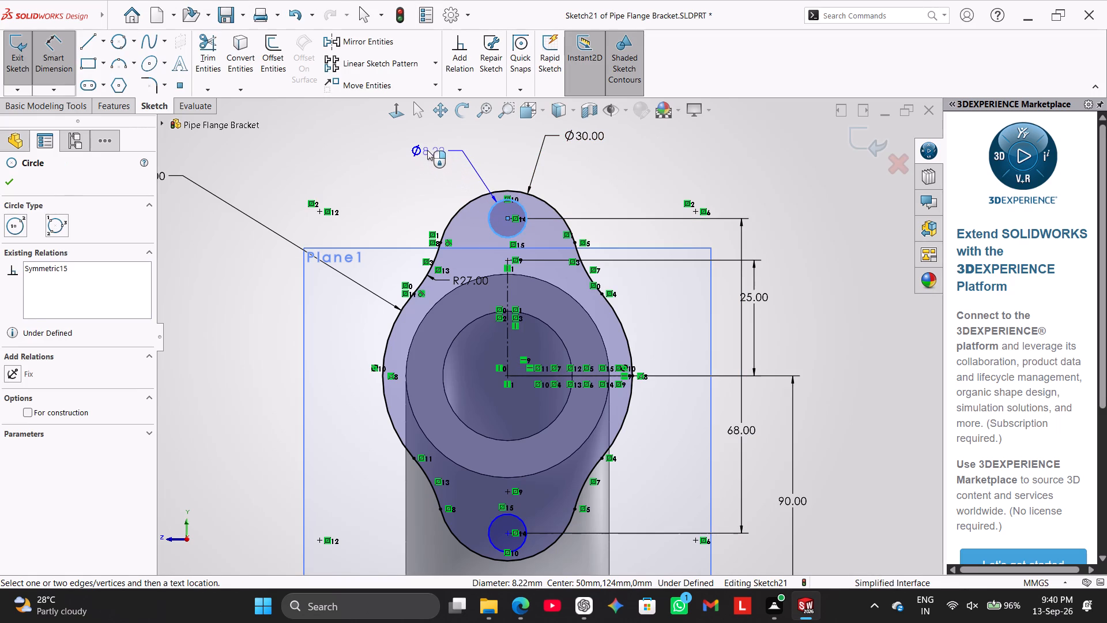
click(427, 150)
key(7)
key(Return)
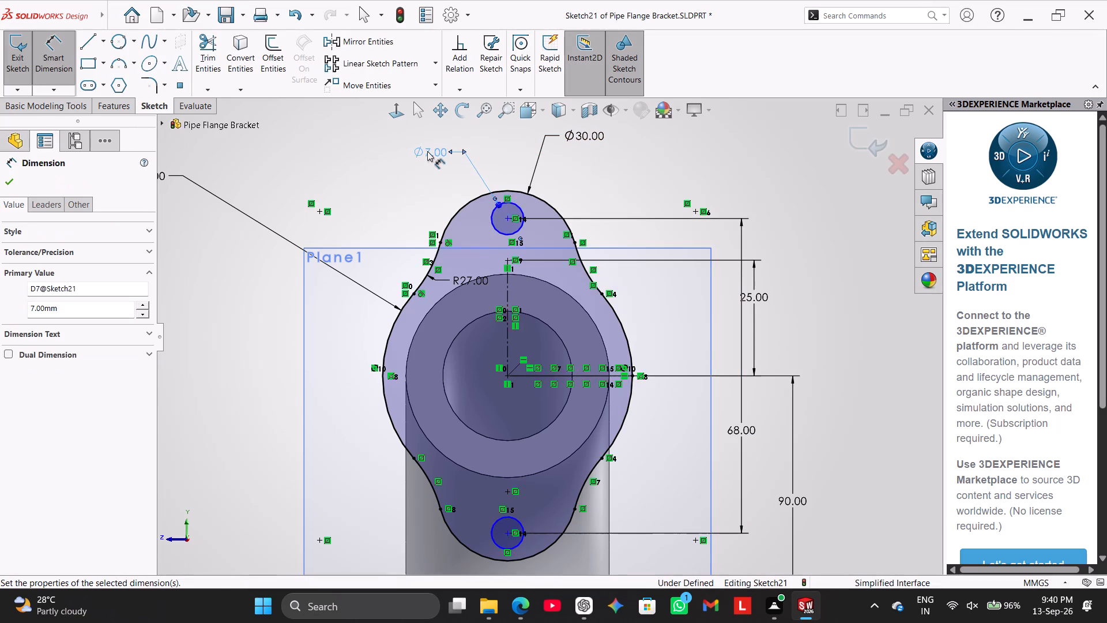
click(387, 186)
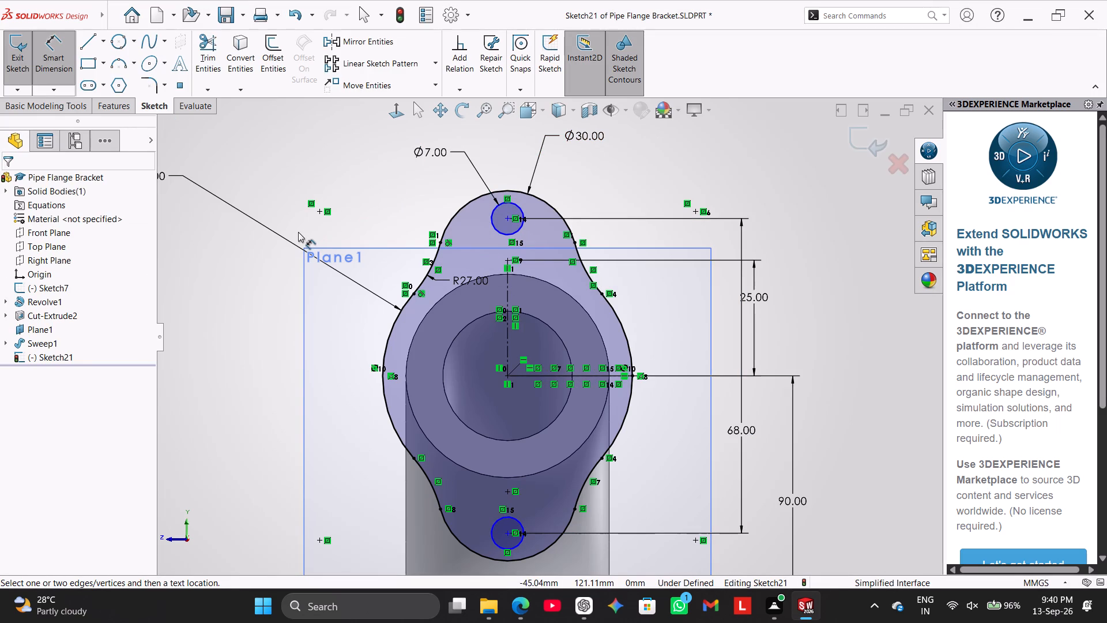
right_click(294, 224)
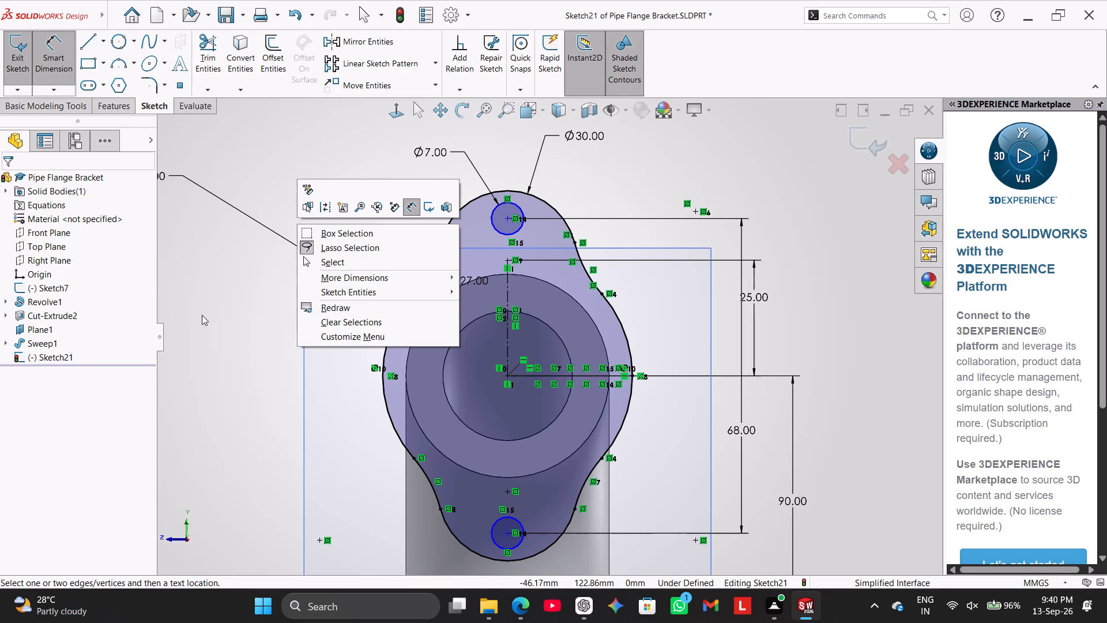
click(213, 306)
right_click(213, 305)
click(251, 341)
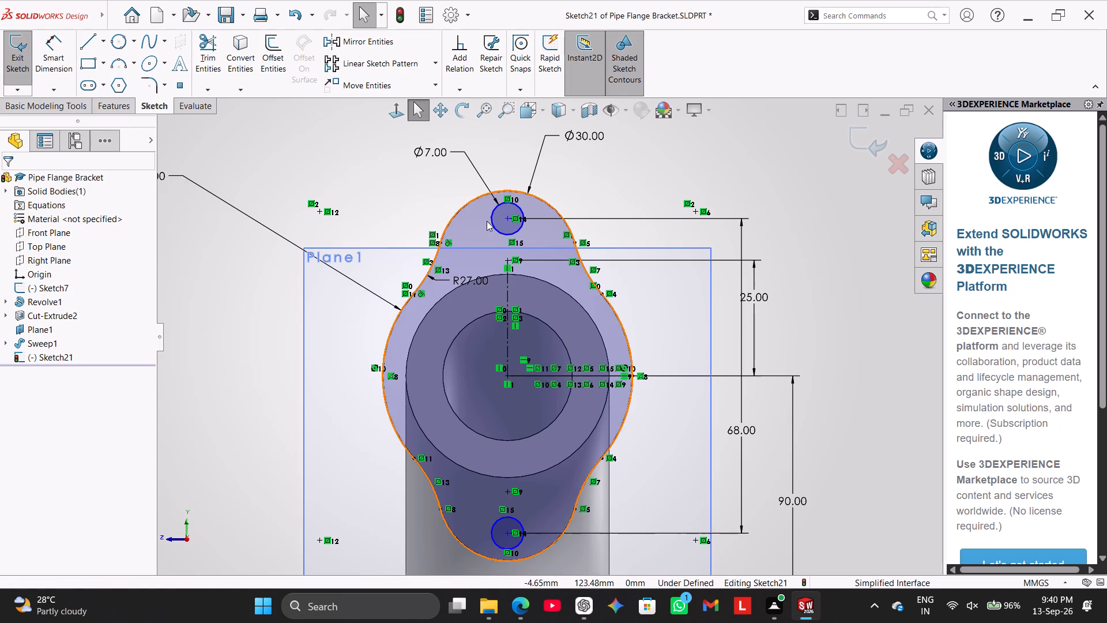
Add a vertical relation between the upper small circle's center and the flange's center point.
ctrl+click(506, 217)
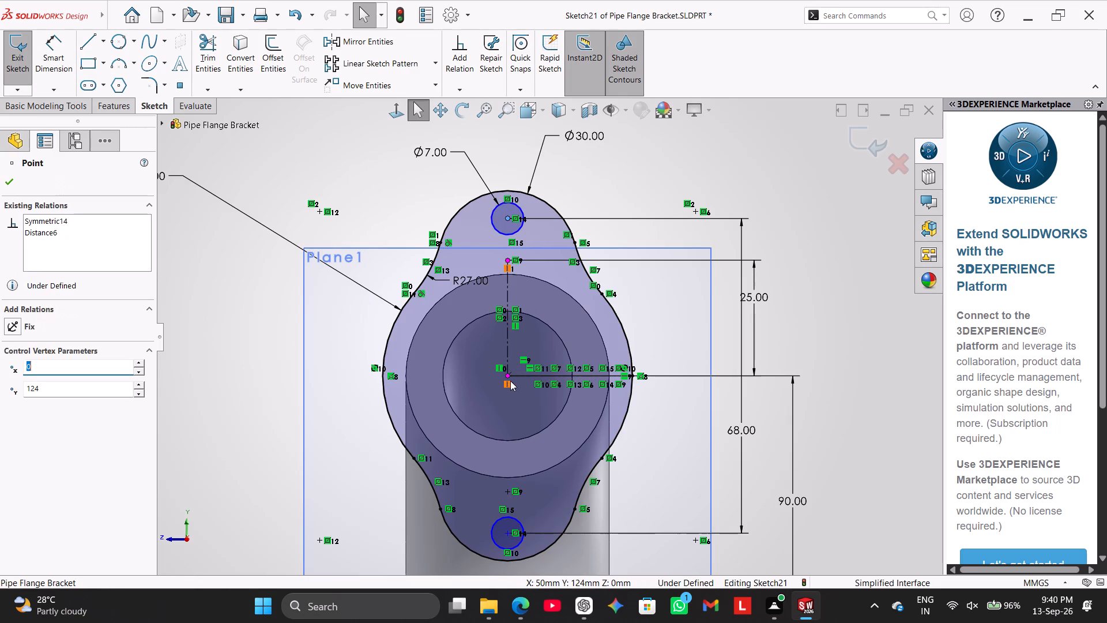
ctrl+click(507, 376)
click(39, 400)
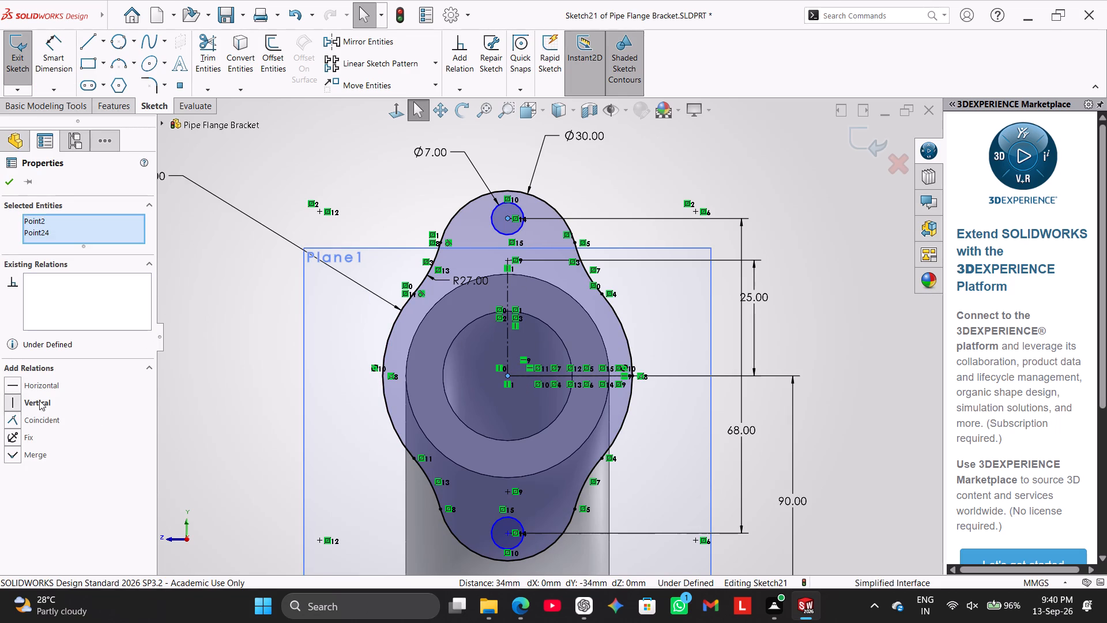
click(154, 419)
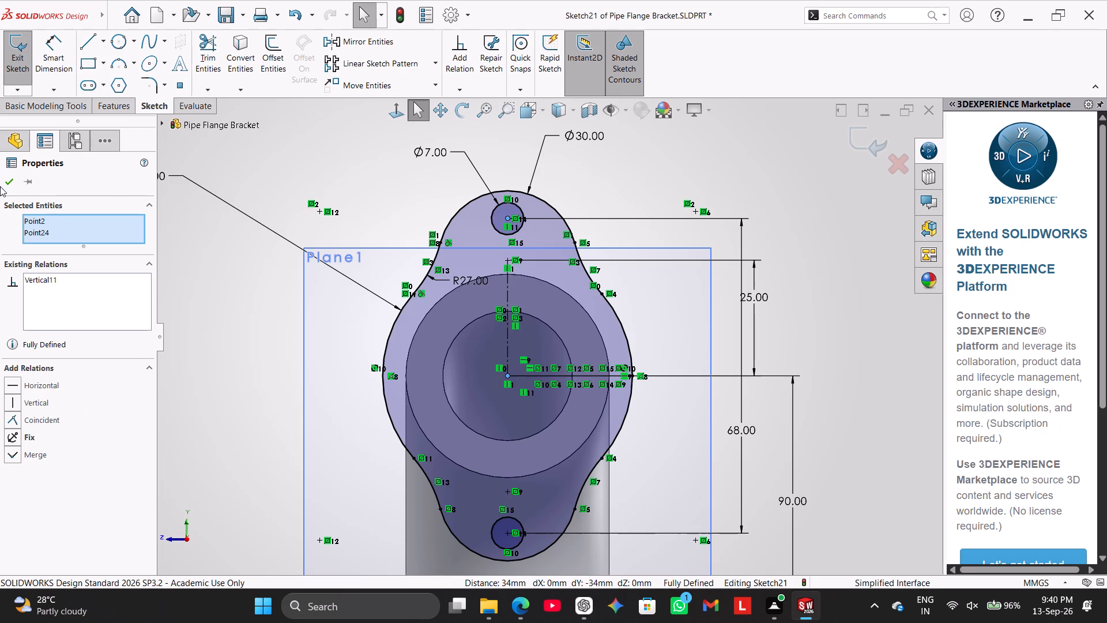
click(10, 183)
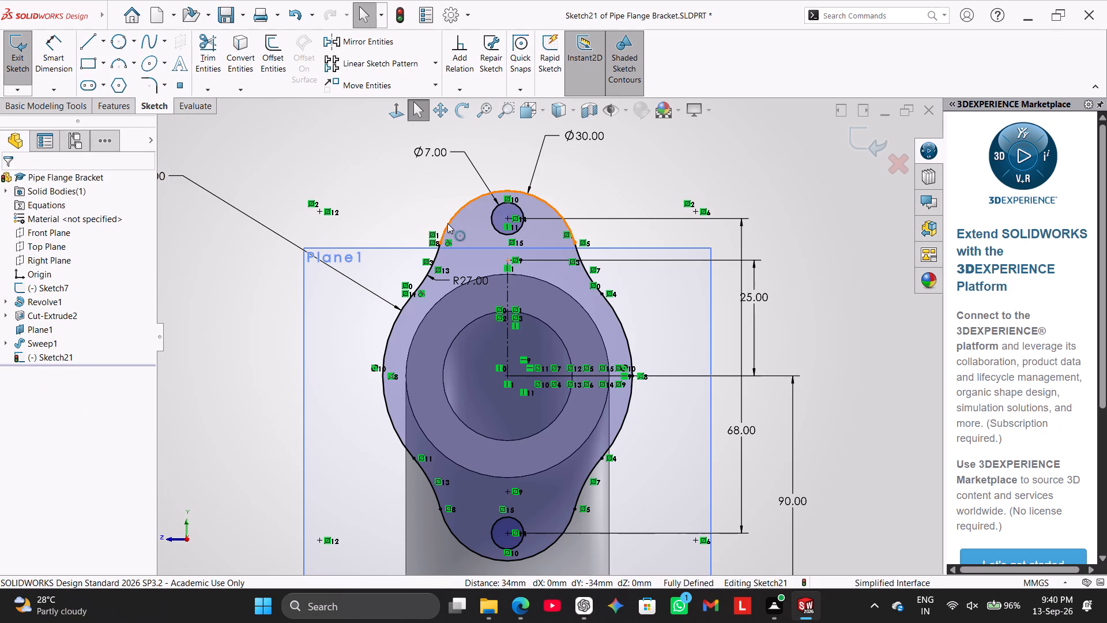
click(447, 223)
click(366, 182)
Extrude the two-lobed flange profile 7 mm blind, with the direction reversed back toward the pipe elbow.
click(111, 108)
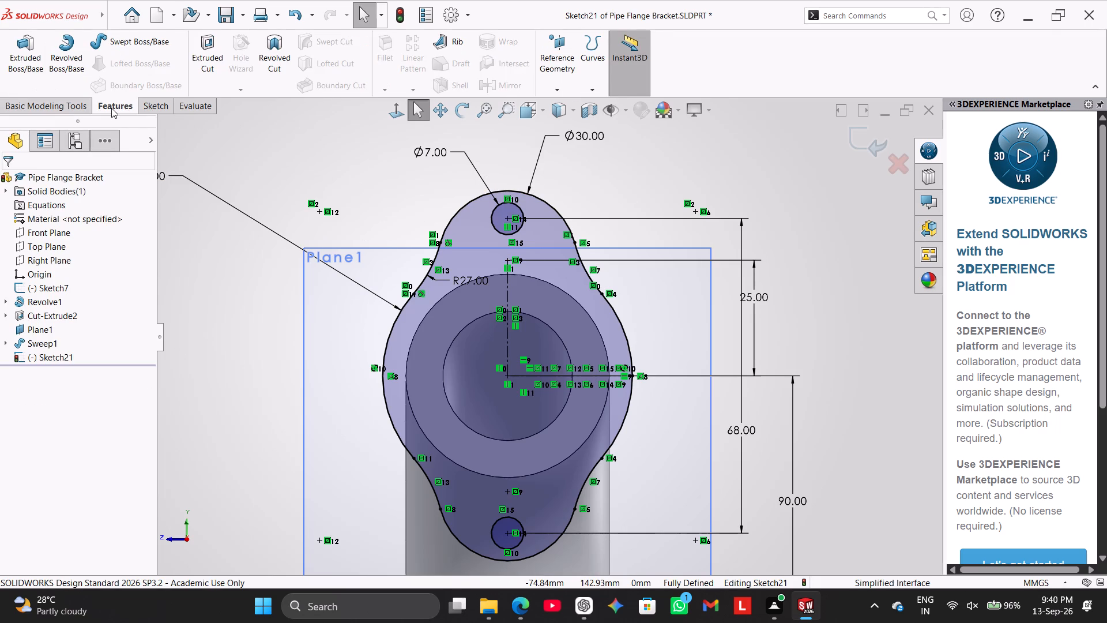
click(38, 65)
middle_drag(212, 310, 260, 315)
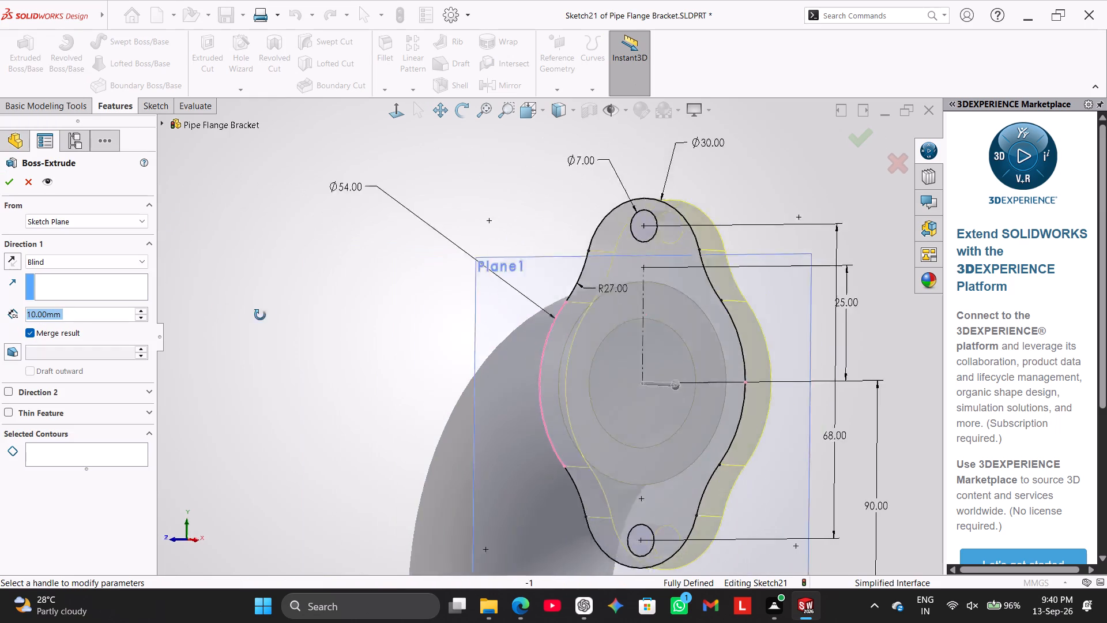
middle_drag(260, 315, 323, 299)
click(12, 262)
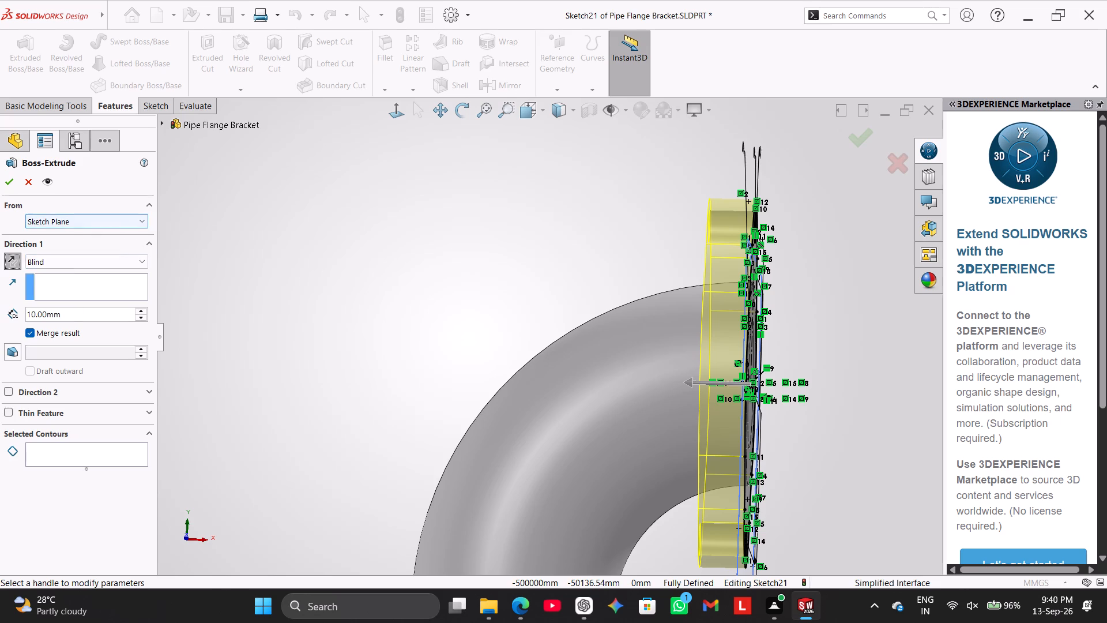
drag(71, 320, 7, 311)
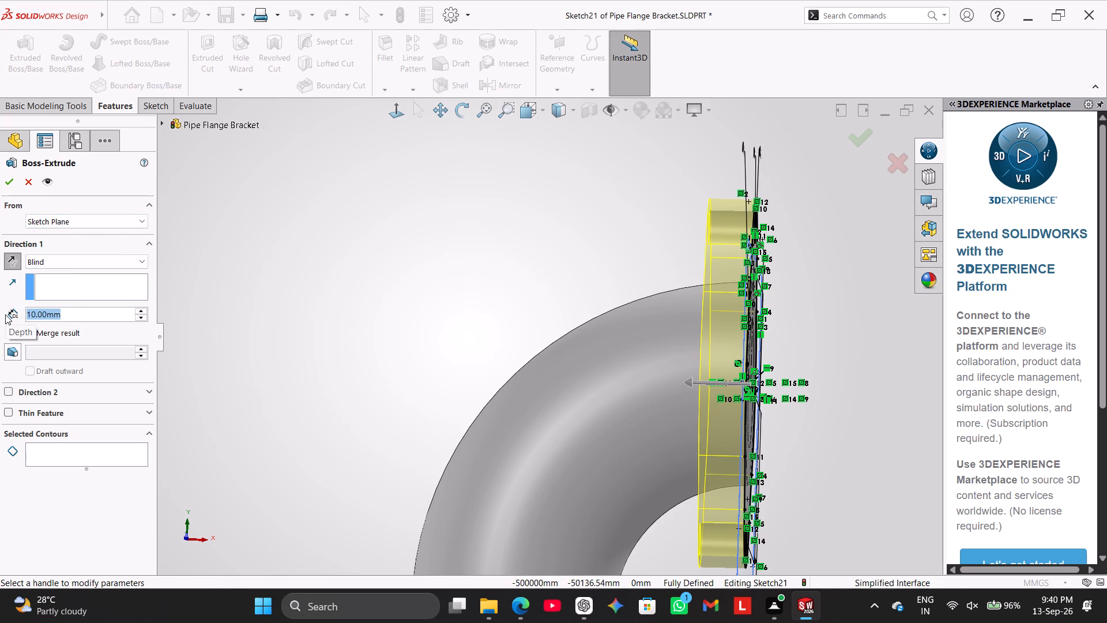
key(7)
key(Return)
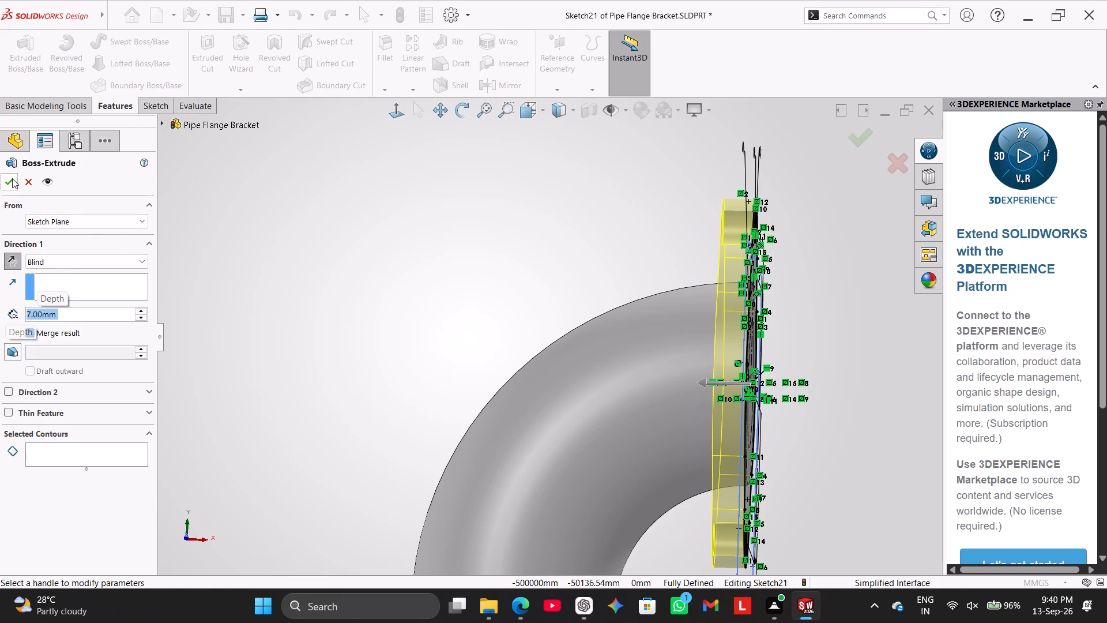
click(12, 177)
right_drag(276, 341, 413, 223)
click(360, 355)
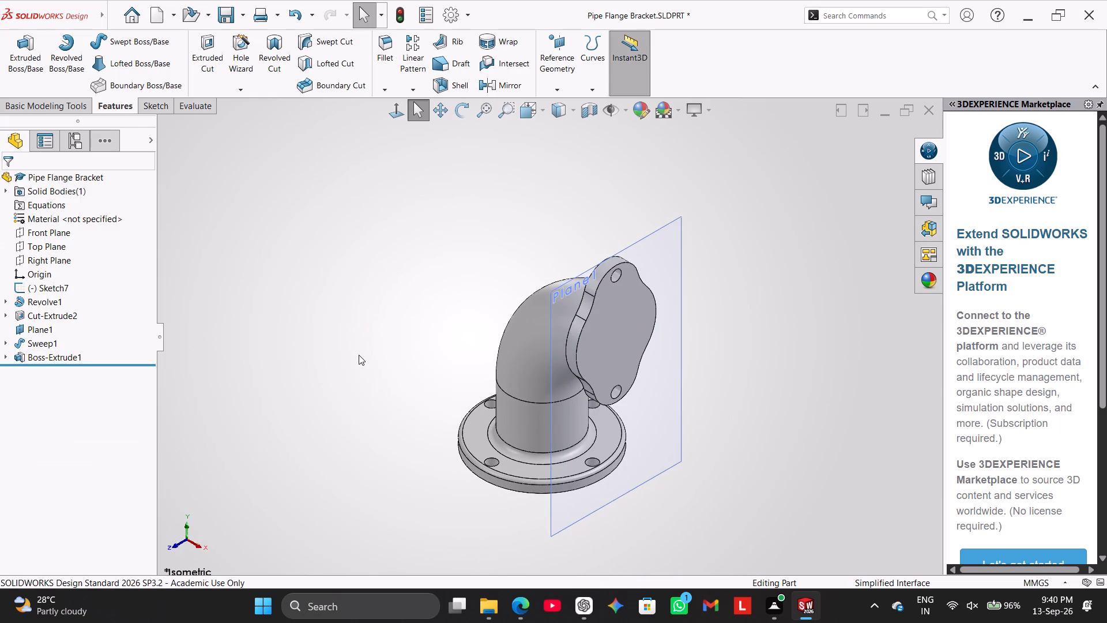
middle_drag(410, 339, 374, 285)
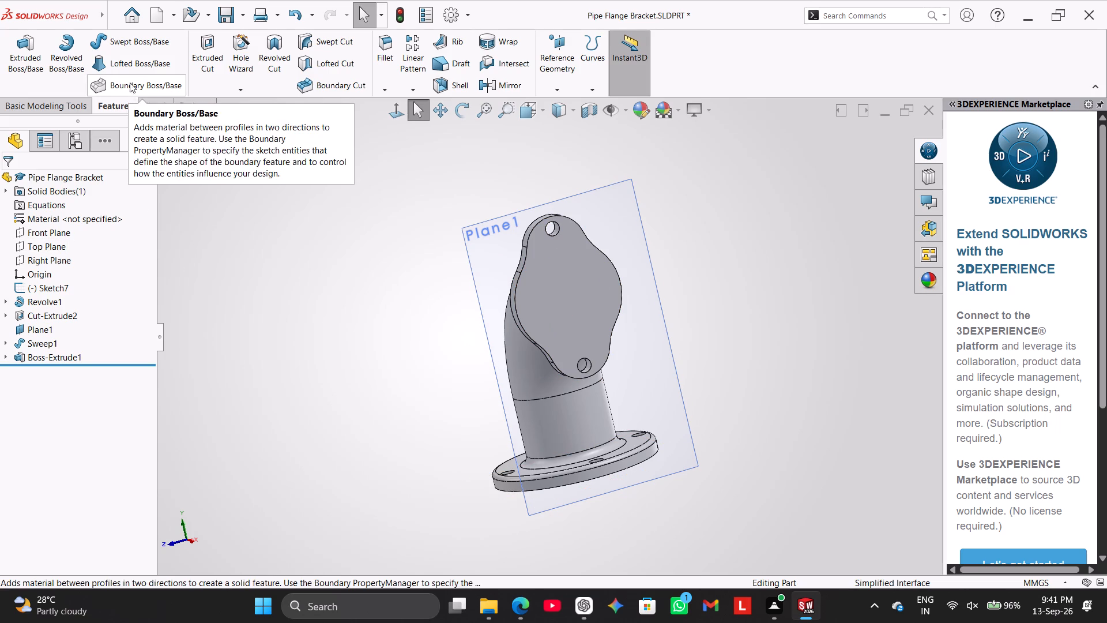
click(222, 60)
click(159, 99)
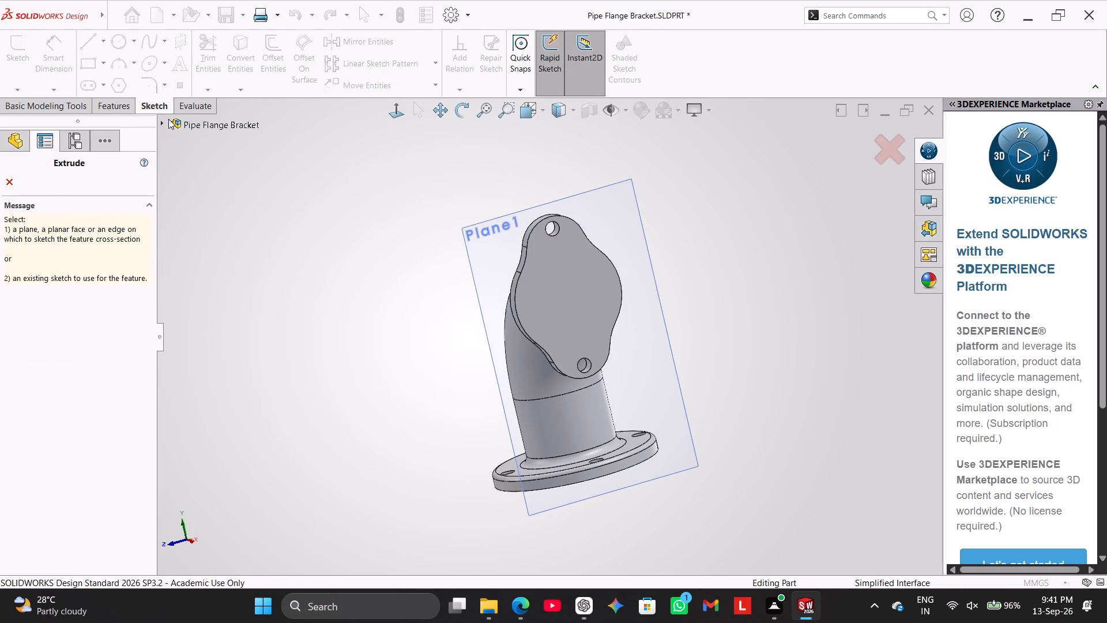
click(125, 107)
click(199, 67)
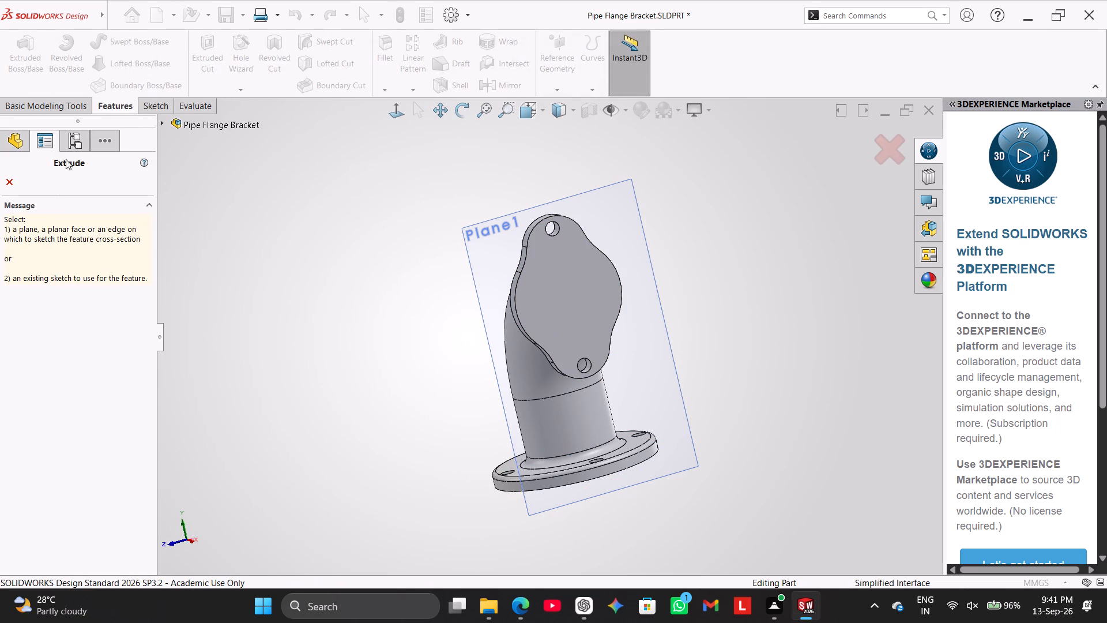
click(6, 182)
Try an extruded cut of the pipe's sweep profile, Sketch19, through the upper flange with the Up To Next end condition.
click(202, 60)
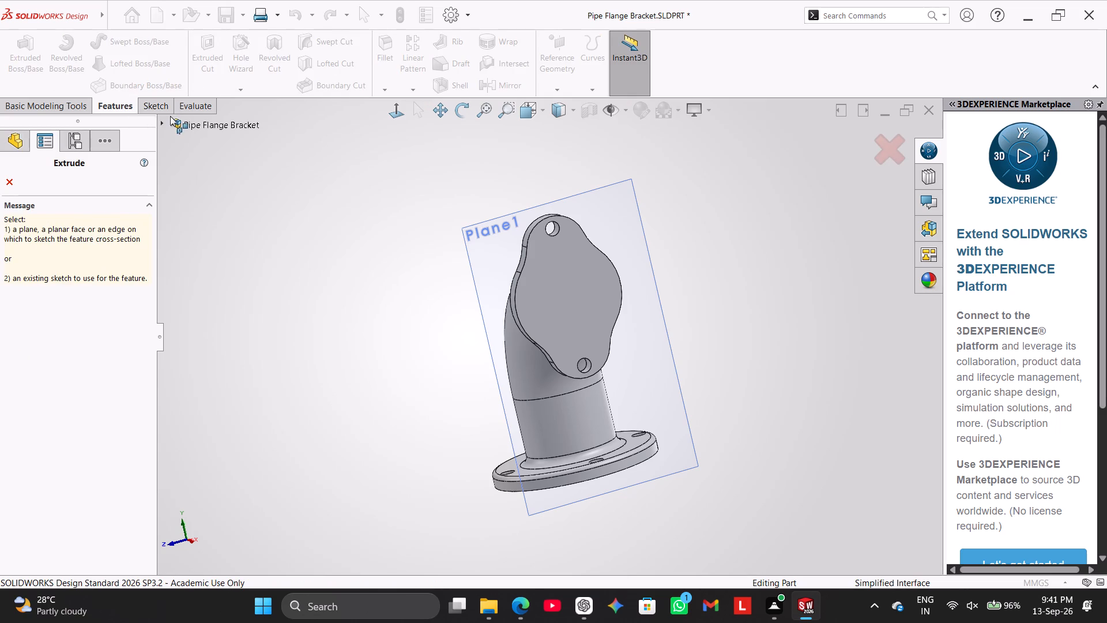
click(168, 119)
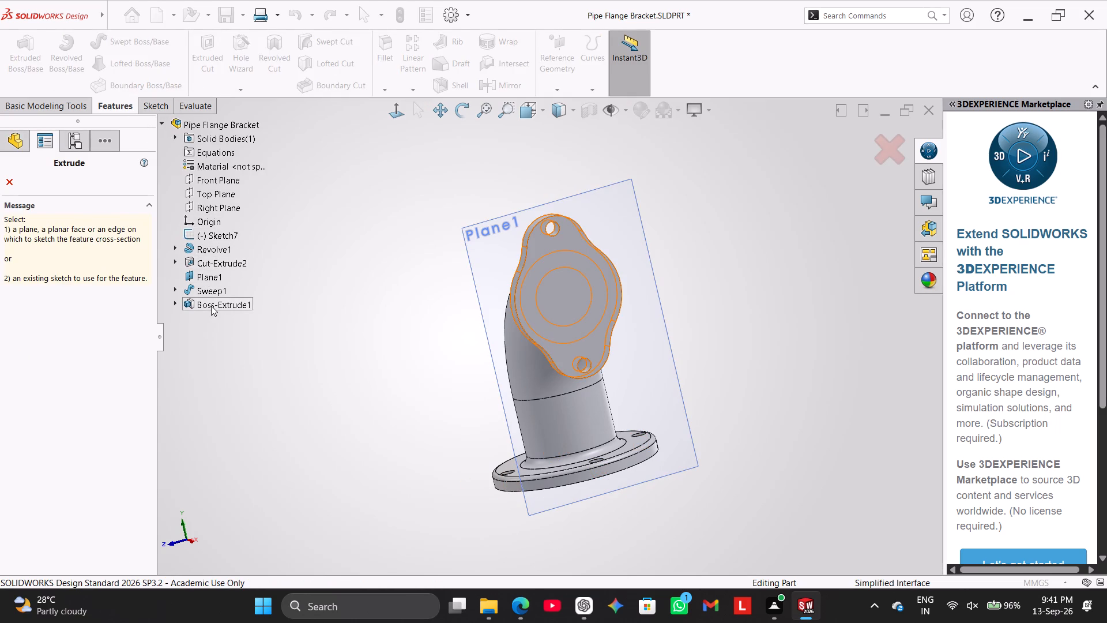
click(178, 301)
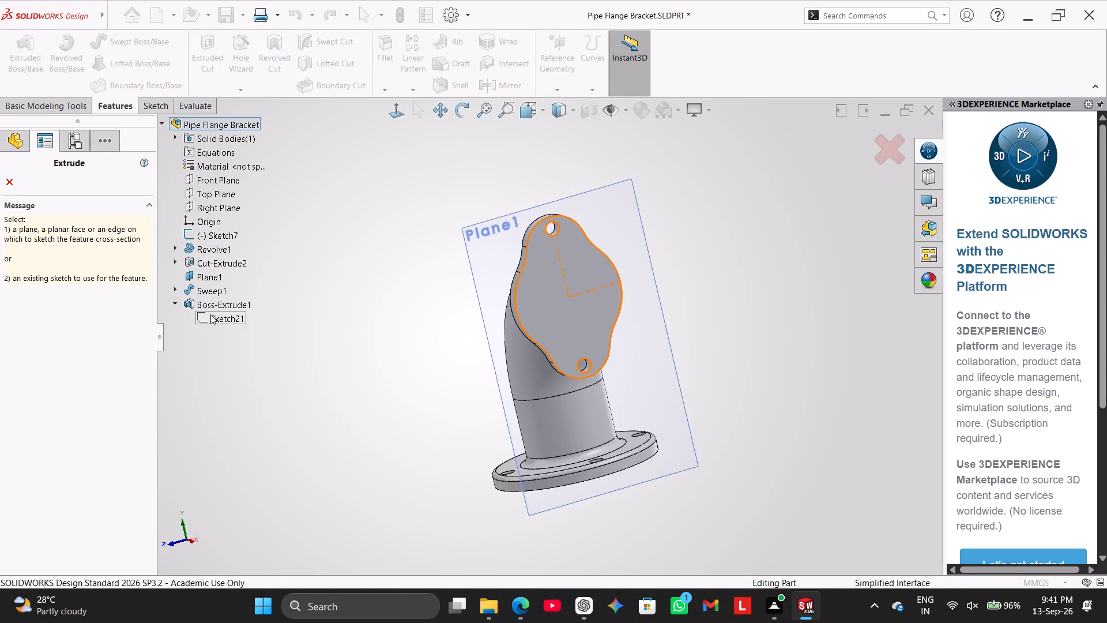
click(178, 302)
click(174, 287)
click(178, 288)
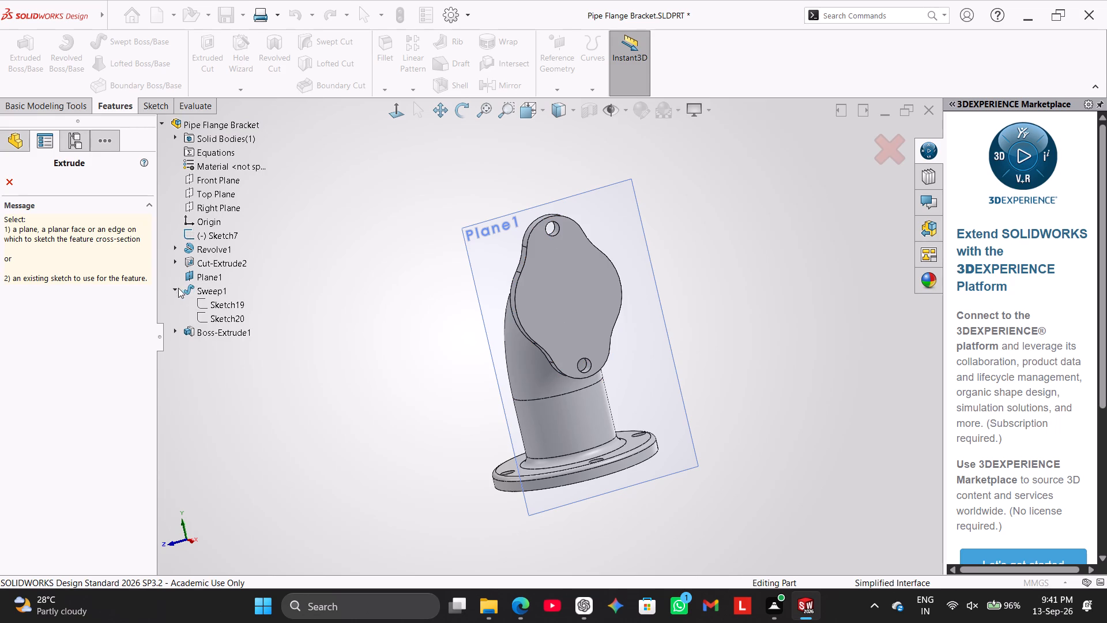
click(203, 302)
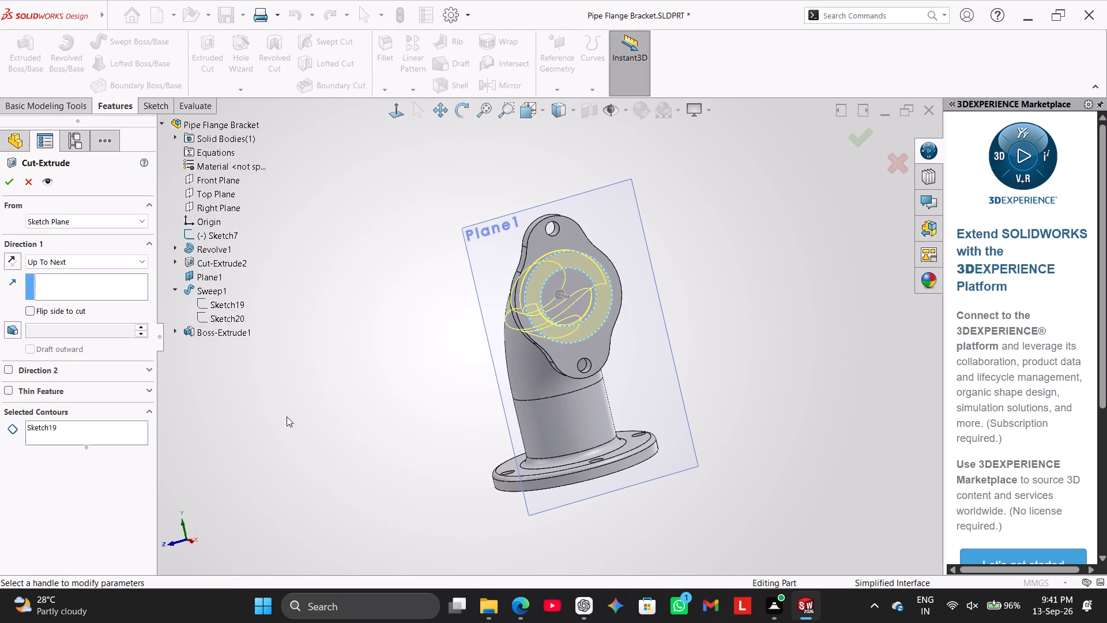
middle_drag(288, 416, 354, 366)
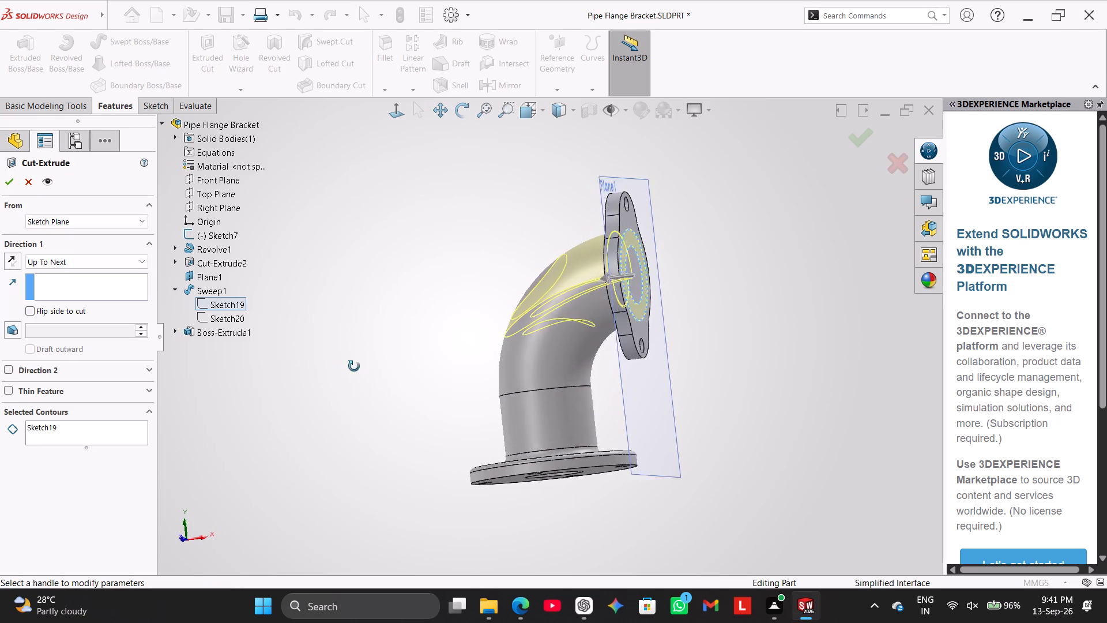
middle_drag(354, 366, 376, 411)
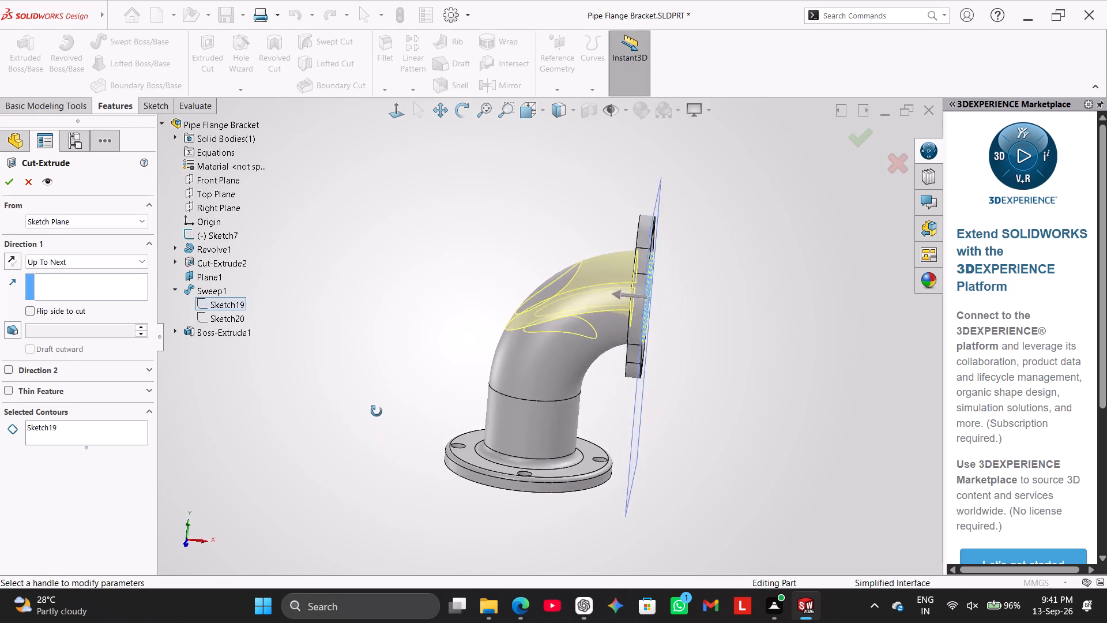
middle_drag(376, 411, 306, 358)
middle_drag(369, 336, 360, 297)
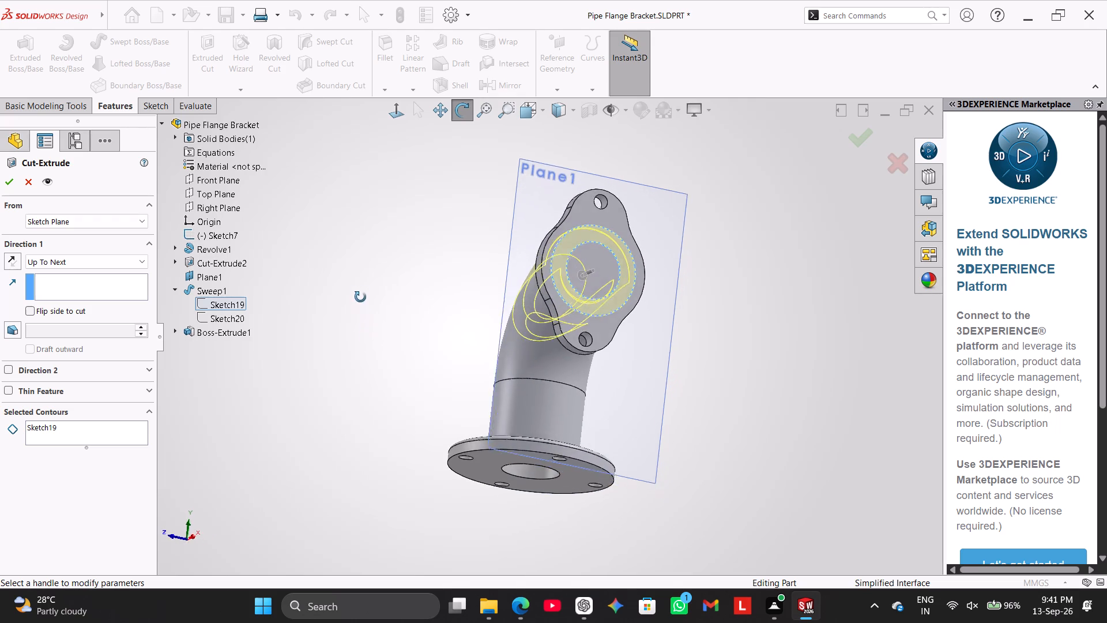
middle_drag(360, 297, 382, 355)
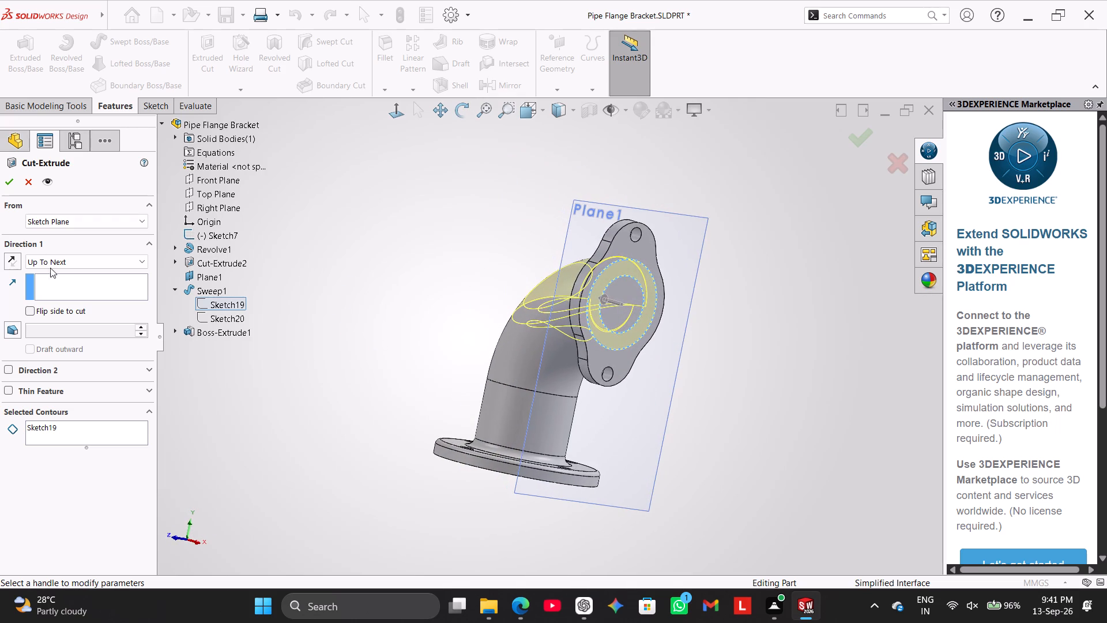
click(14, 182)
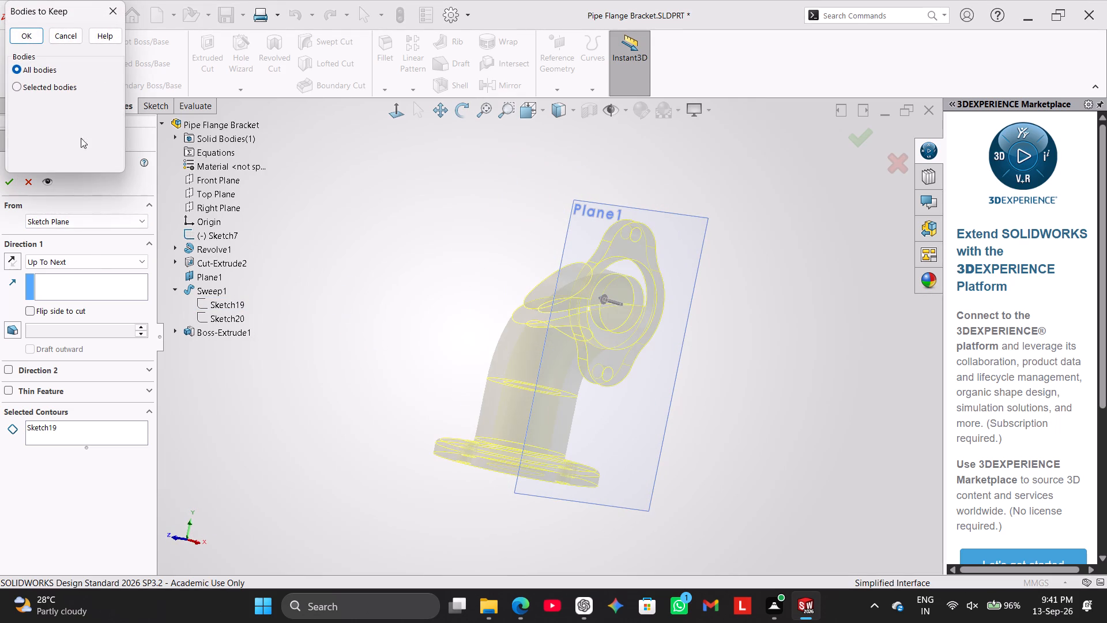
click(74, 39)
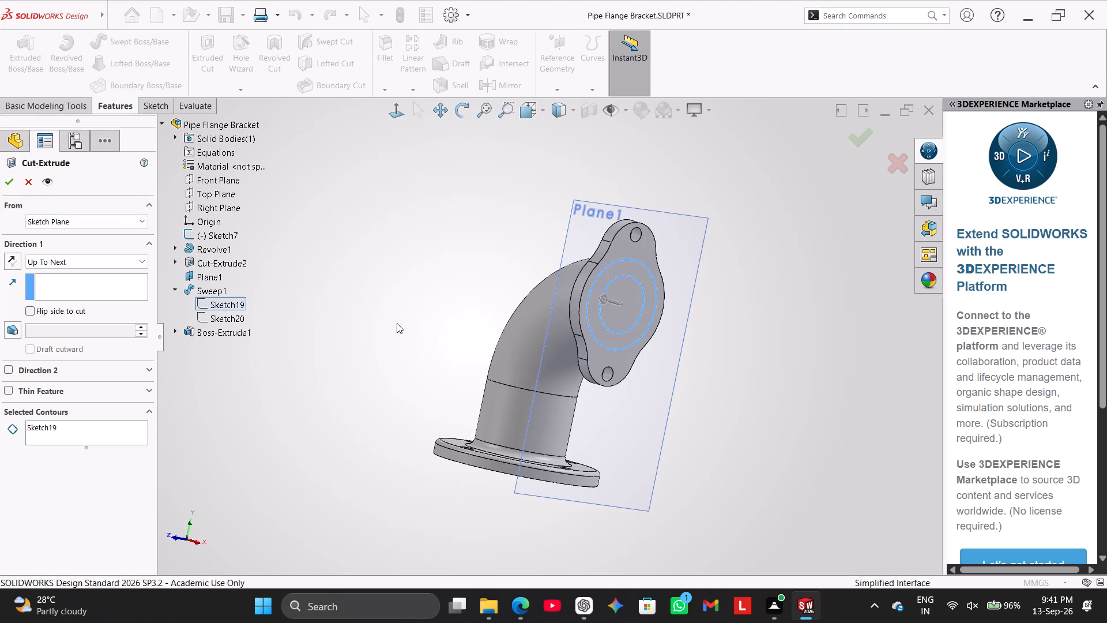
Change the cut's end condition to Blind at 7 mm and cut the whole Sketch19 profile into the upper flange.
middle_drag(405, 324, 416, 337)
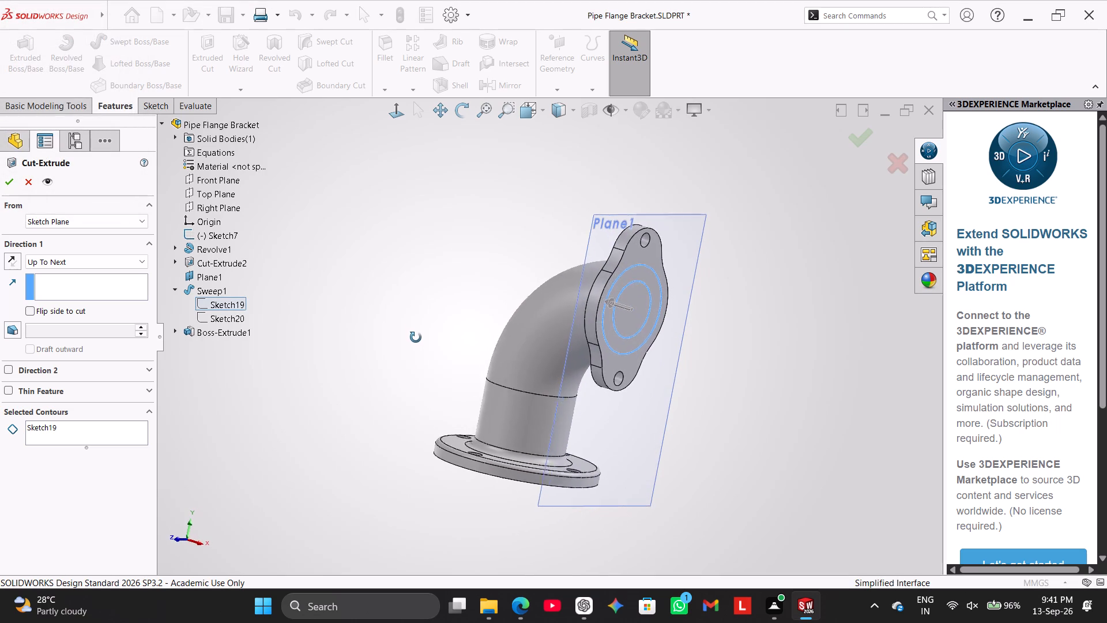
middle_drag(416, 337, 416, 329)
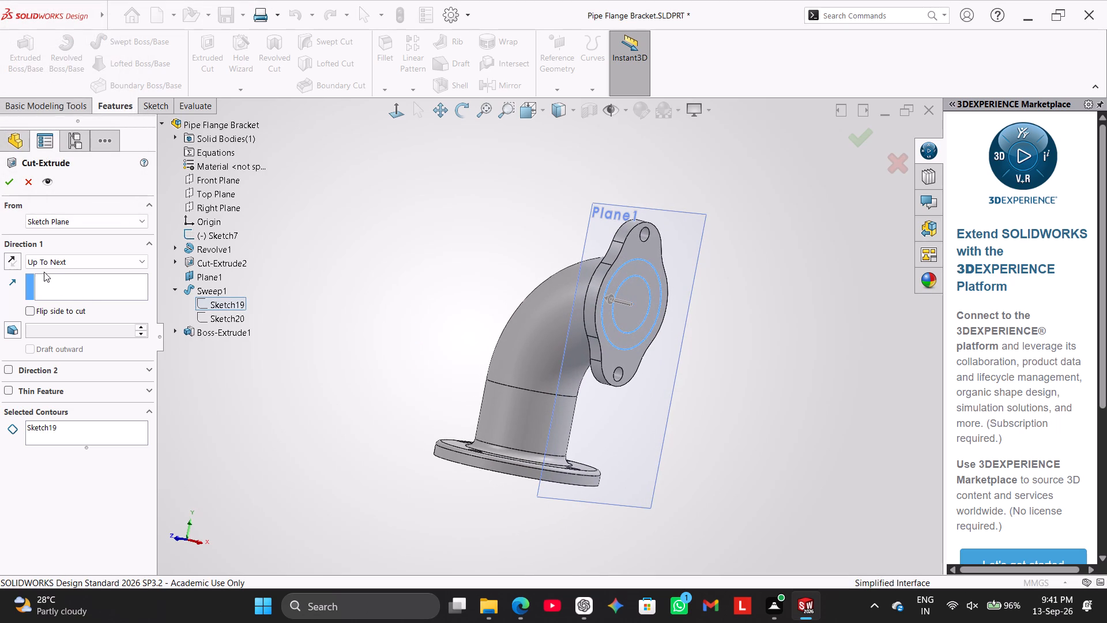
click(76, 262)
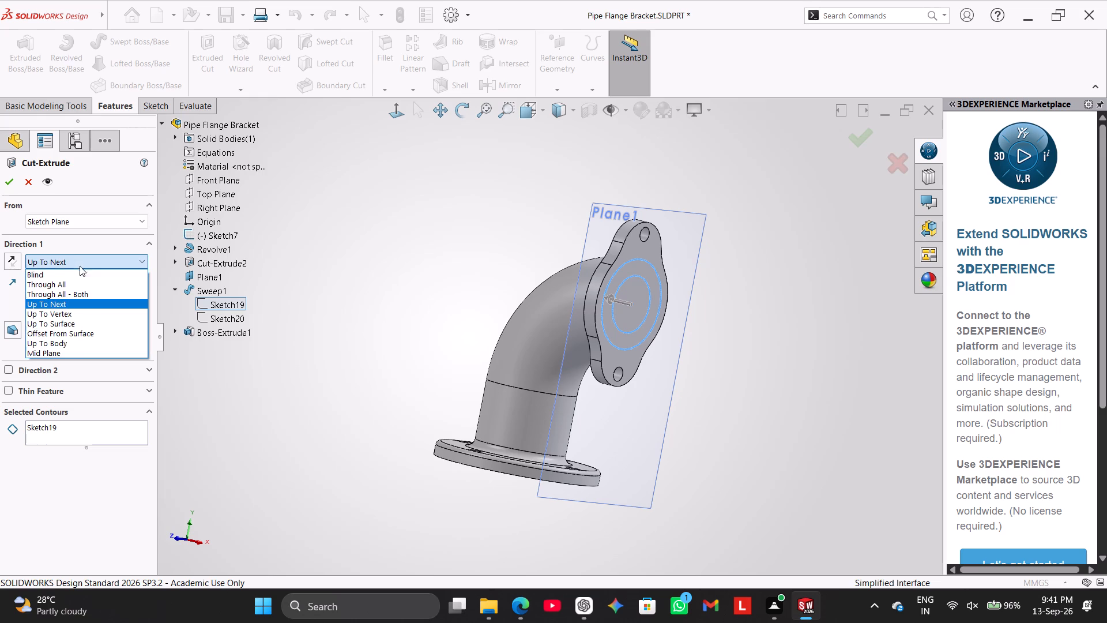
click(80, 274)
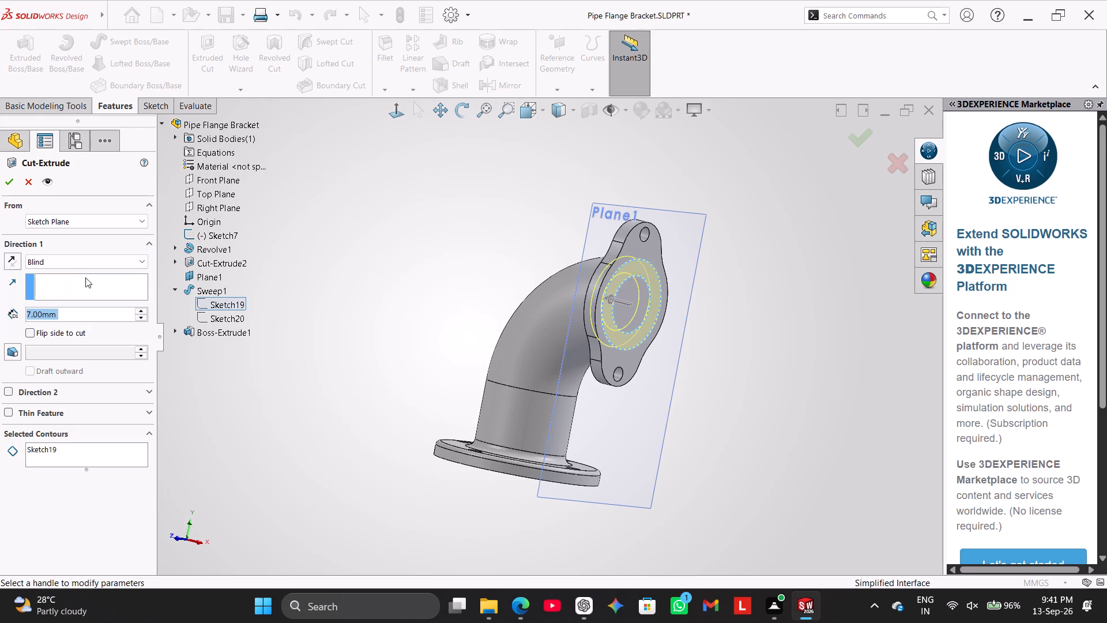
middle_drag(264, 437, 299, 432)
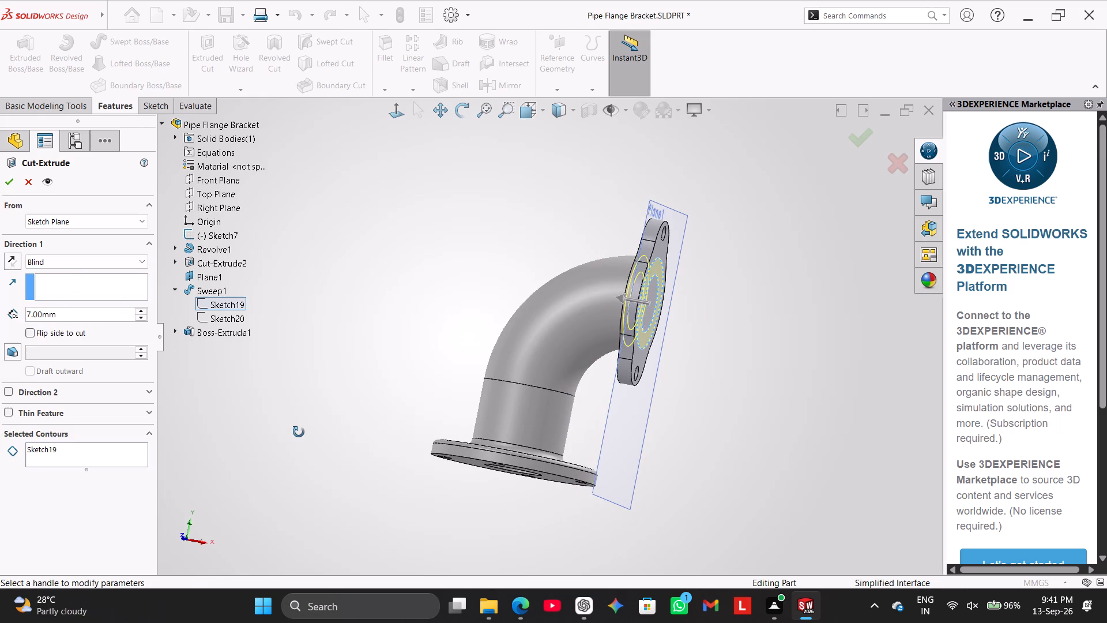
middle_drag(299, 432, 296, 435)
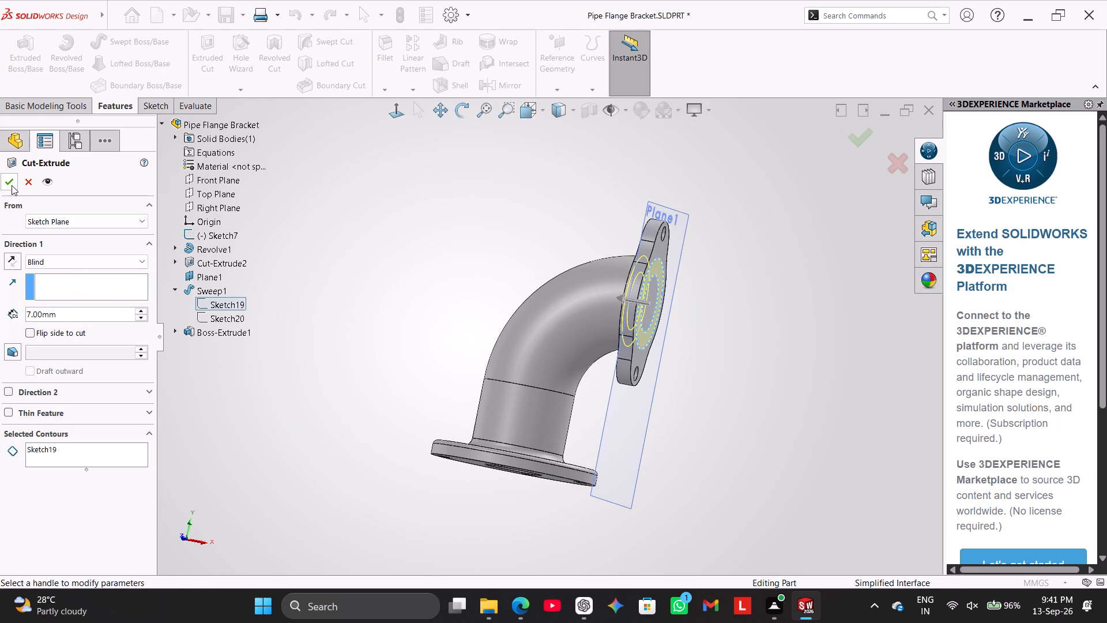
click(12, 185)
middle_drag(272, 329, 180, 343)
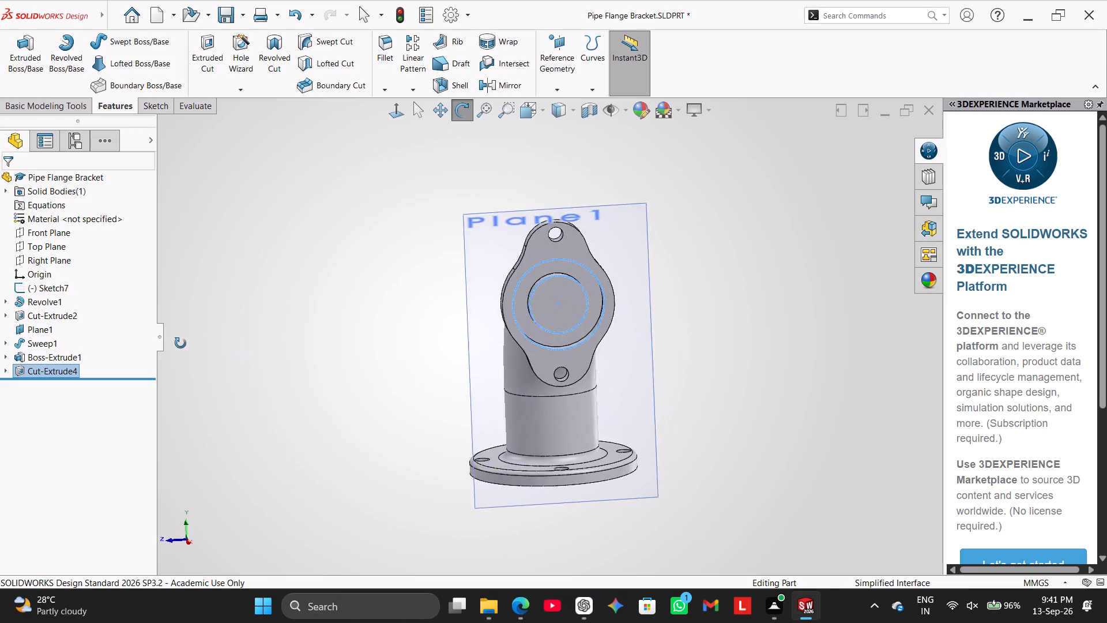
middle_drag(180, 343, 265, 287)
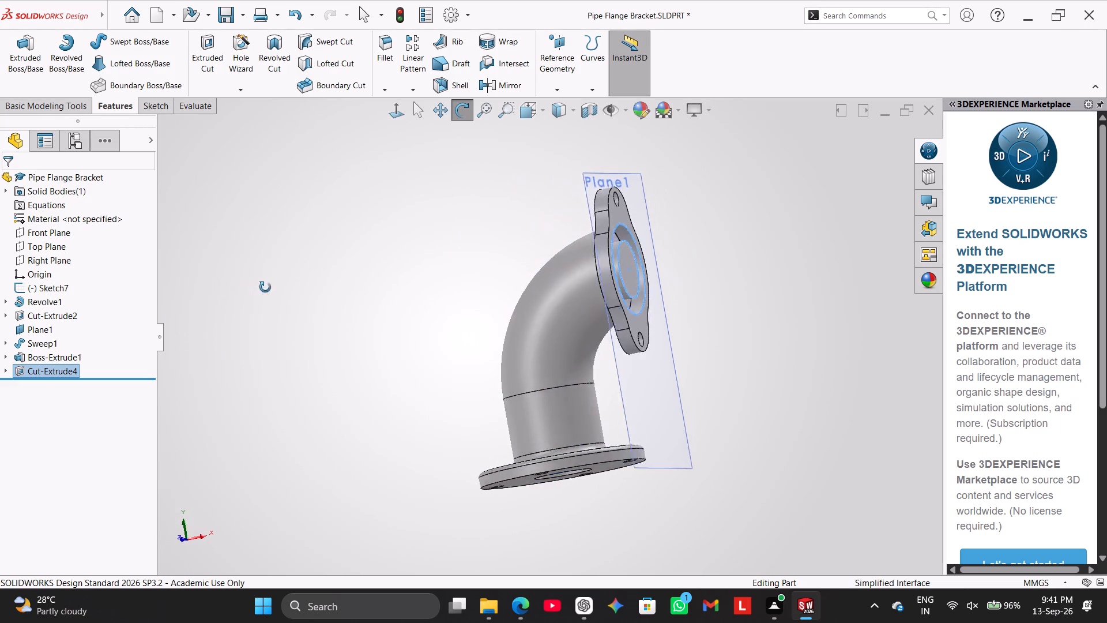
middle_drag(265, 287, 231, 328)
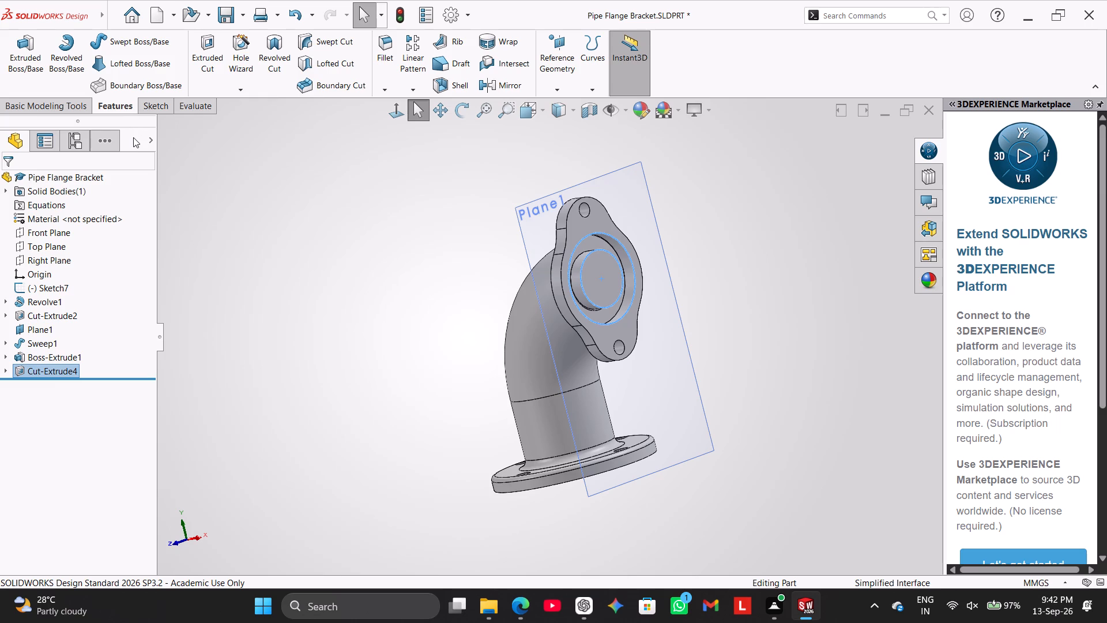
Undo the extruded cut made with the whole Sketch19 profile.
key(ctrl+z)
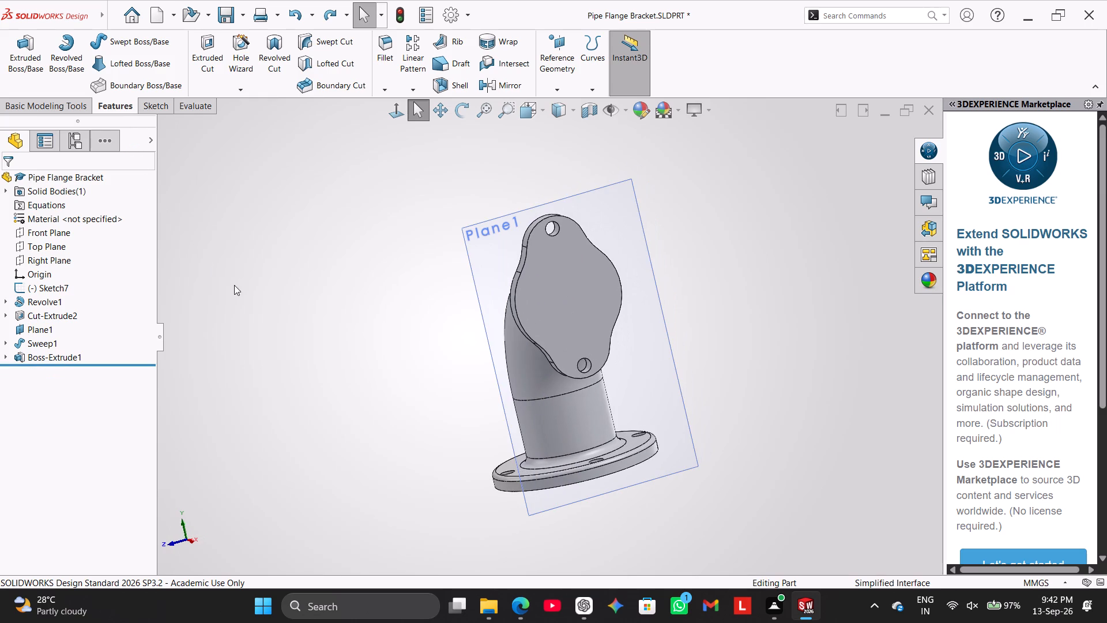
Extrude-cut only the inner circle region of Sketch19 through the upper flange, 7 mm blind, to open the pipe bore.
click(204, 74)
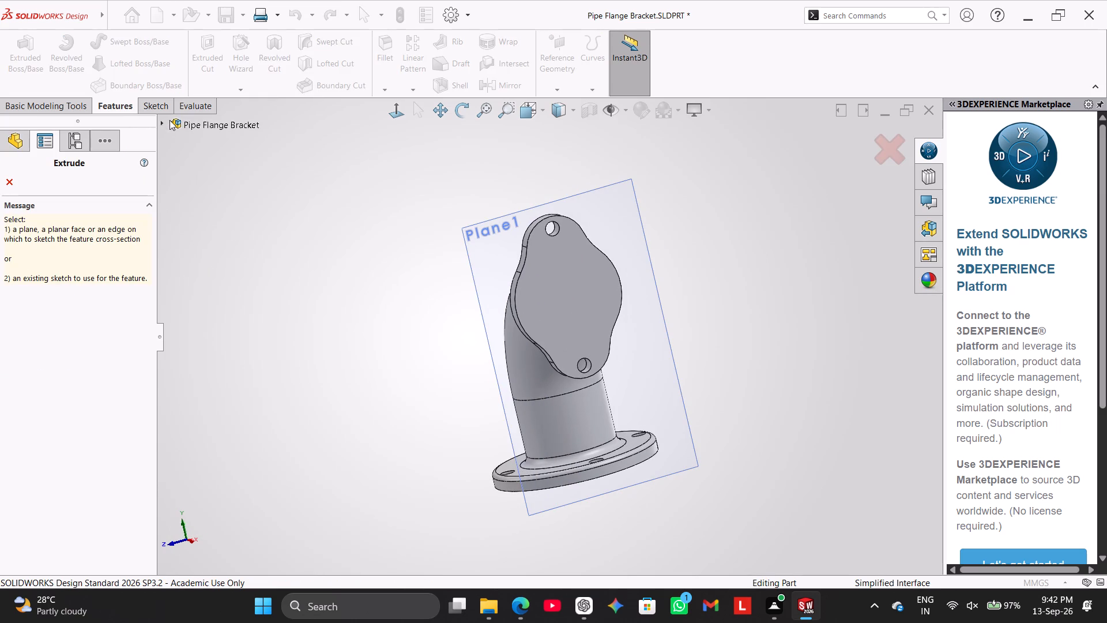
click(170, 120)
click(182, 286)
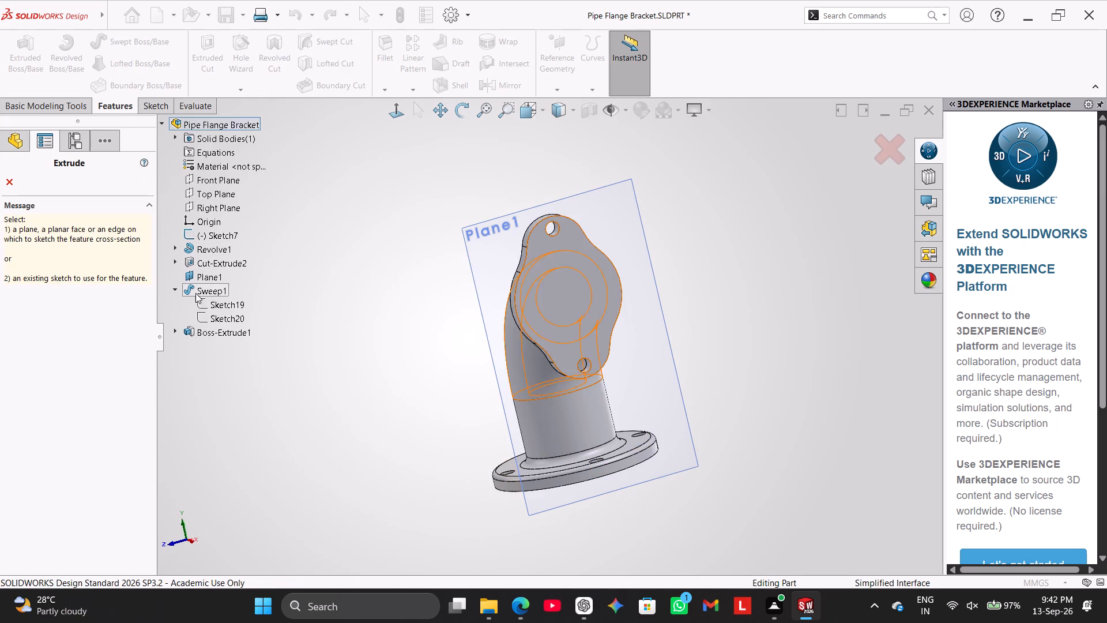
click(219, 305)
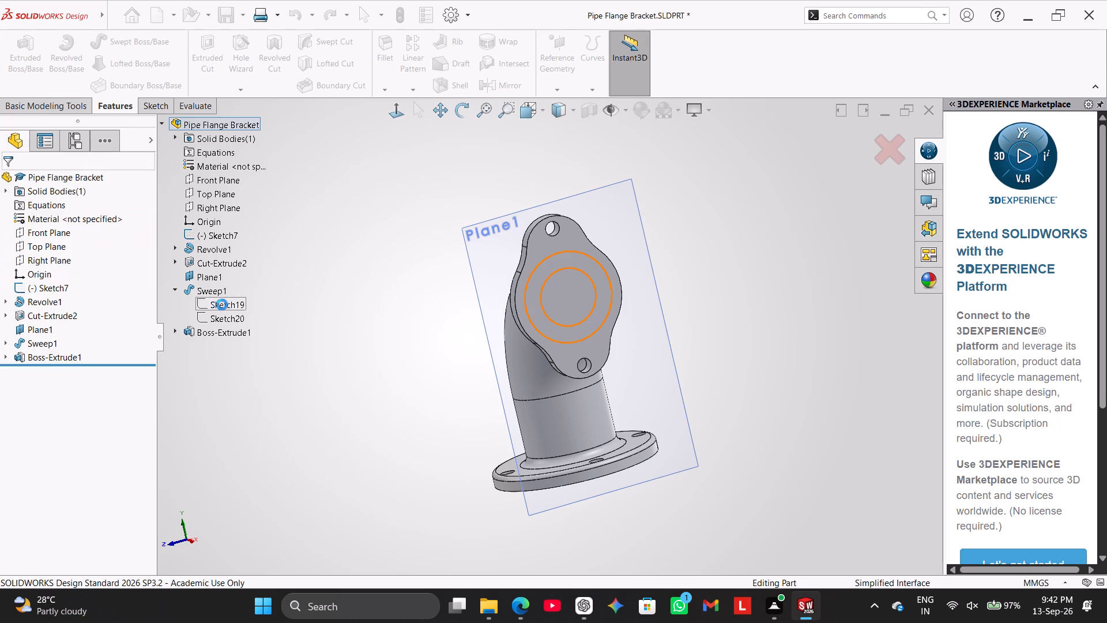
click(559, 314)
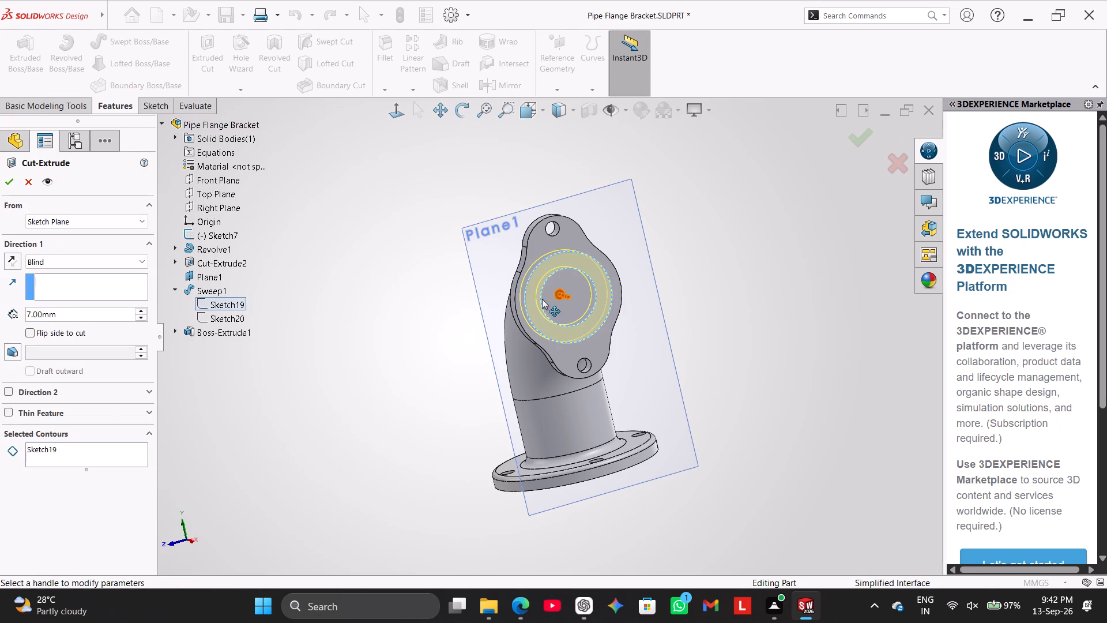
right_click(111, 444)
click(132, 449)
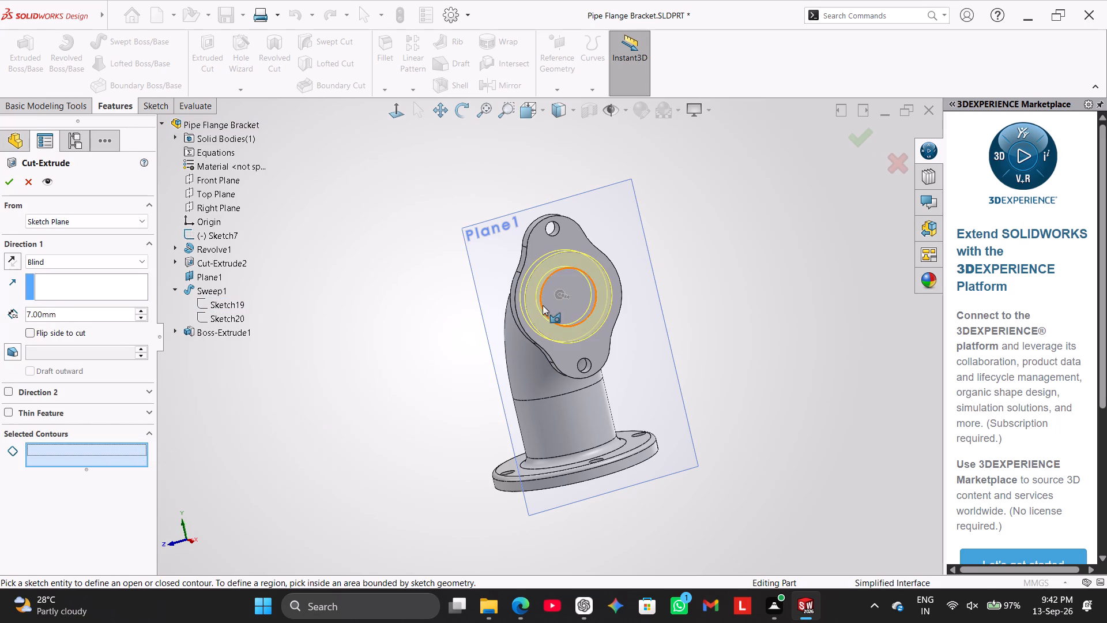
click(547, 303)
middle_drag(338, 371, 398, 343)
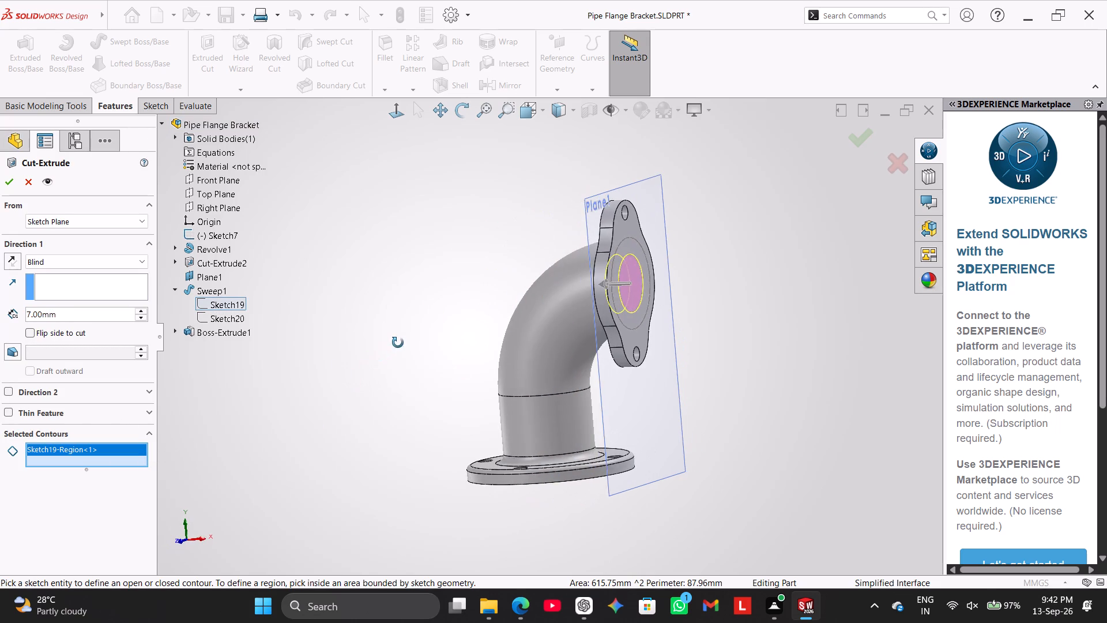
middle_drag(398, 343, 398, 341)
click(9, 179)
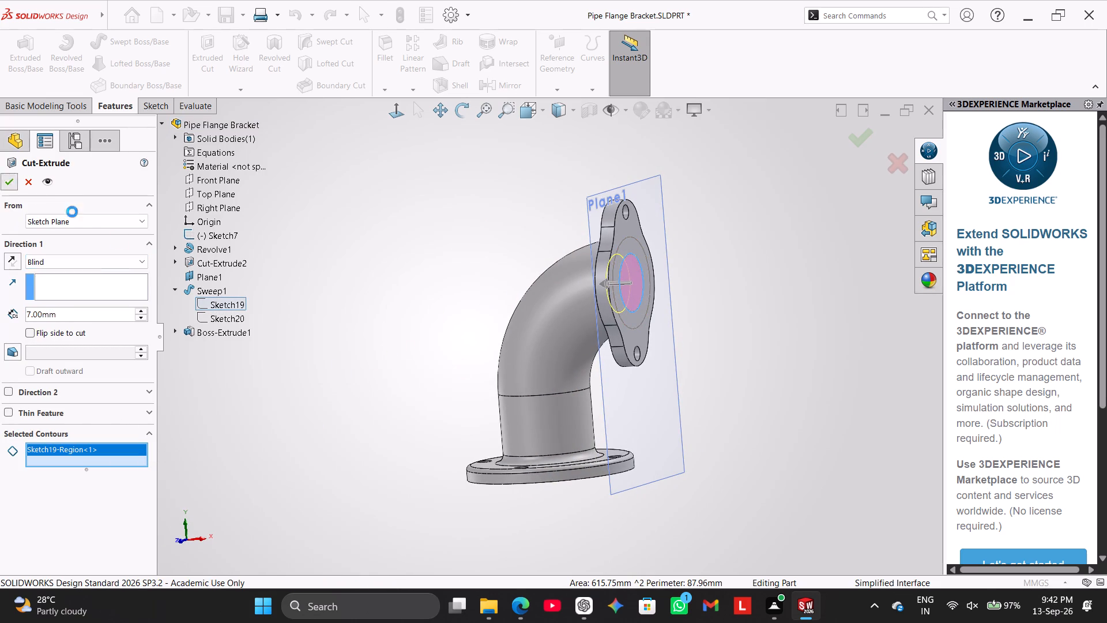
Examine the upper flange's bore opening and the pipe elbow in isometric and from several other angles.
middle_drag(308, 326, 283, 360)
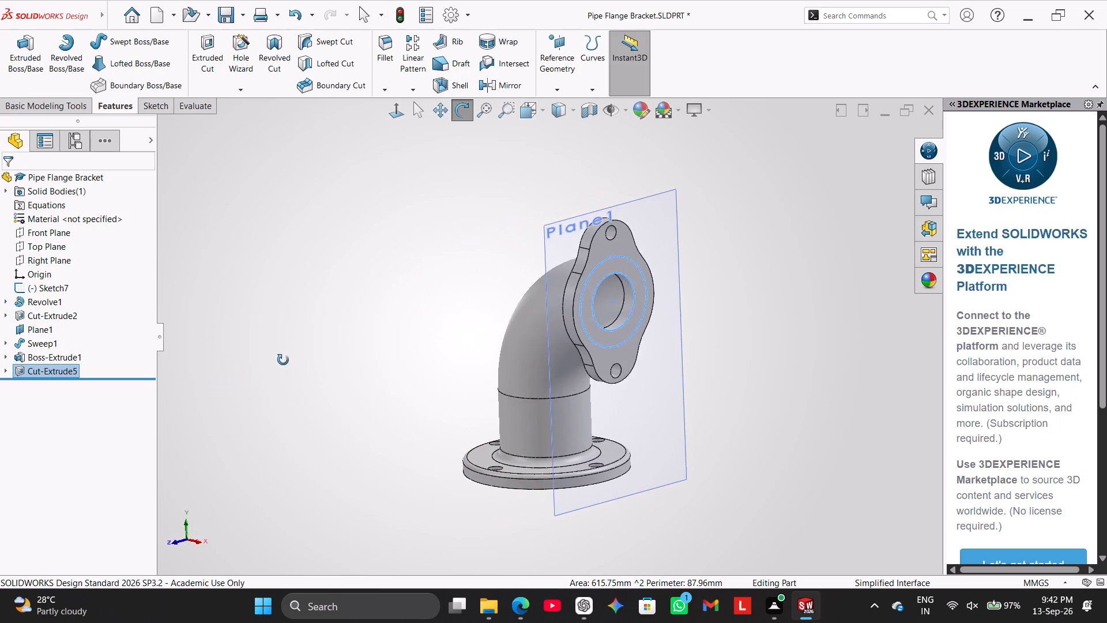
middle_drag(283, 360, 283, 359)
right_drag(186, 410, 307, 318)
click(316, 358)
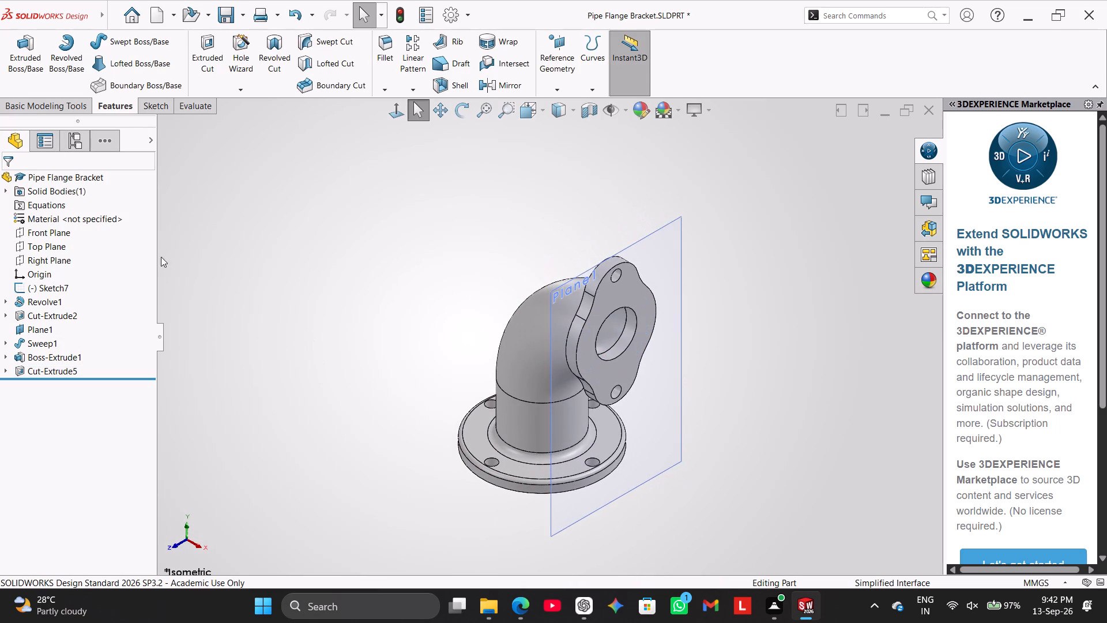
right_click(434, 345)
click(366, 301)
middle_drag(415, 315, 376, 327)
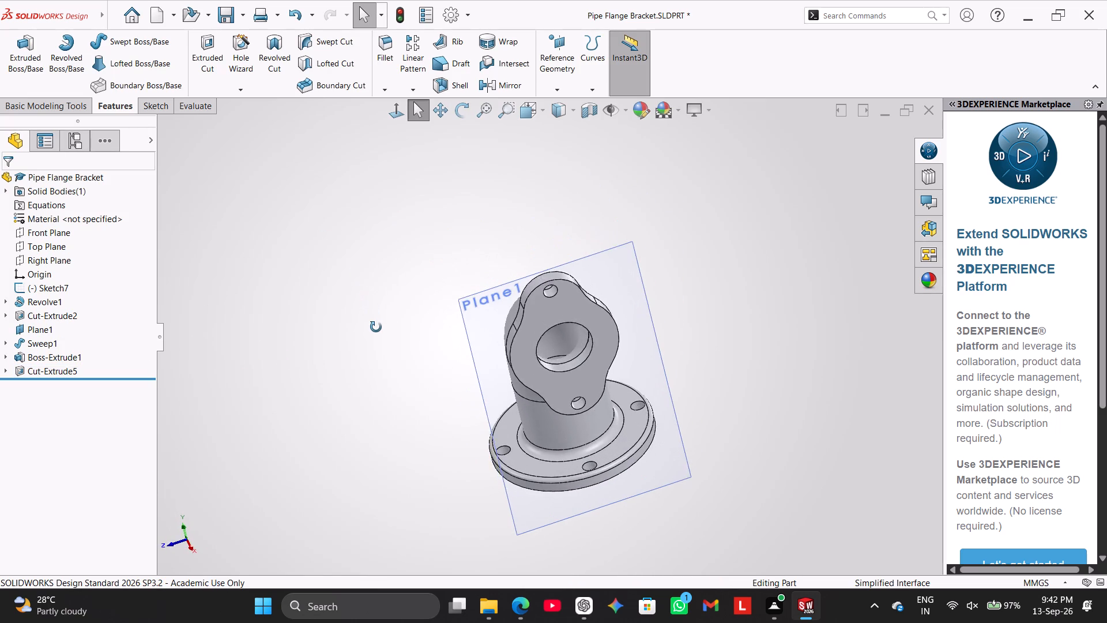
middle_drag(376, 327, 403, 298)
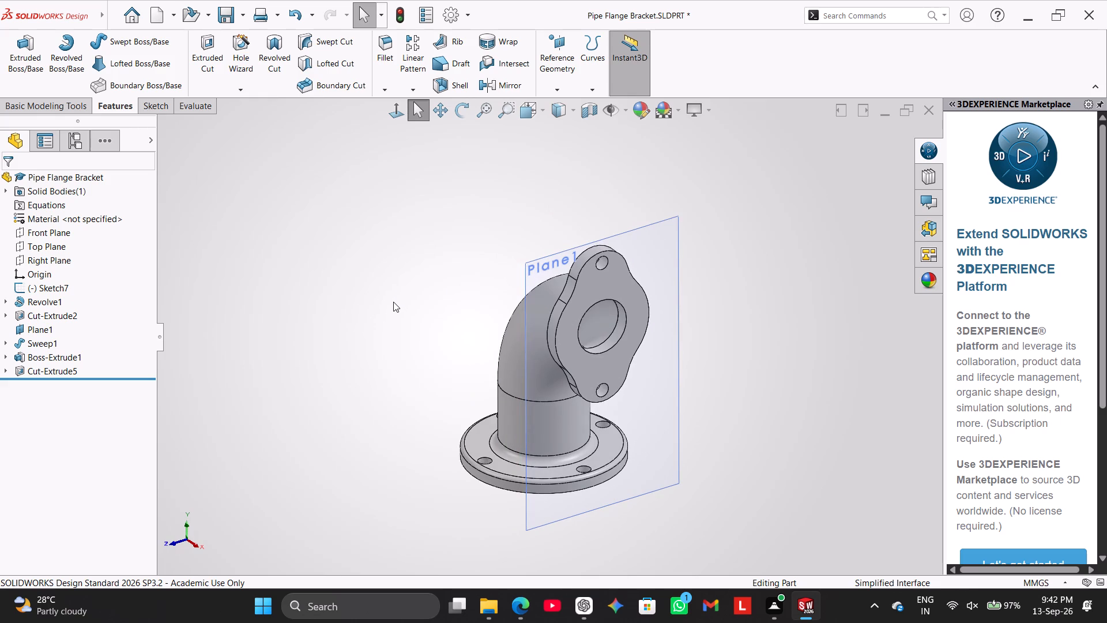
right_drag(378, 341, 446, 269)
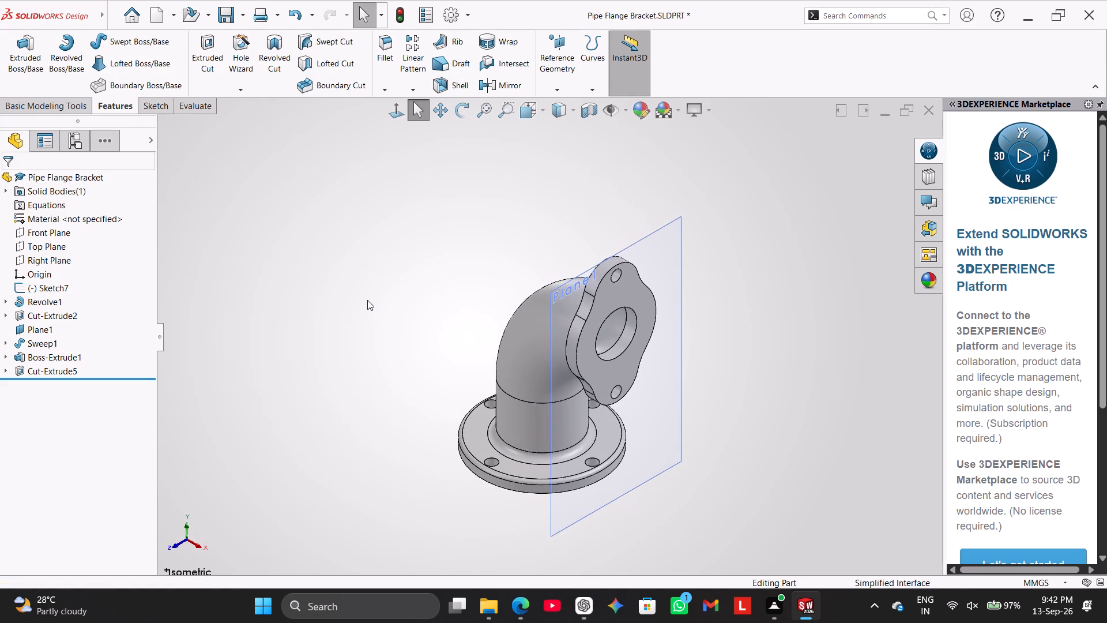
middle_drag(367, 300, 442, 408)
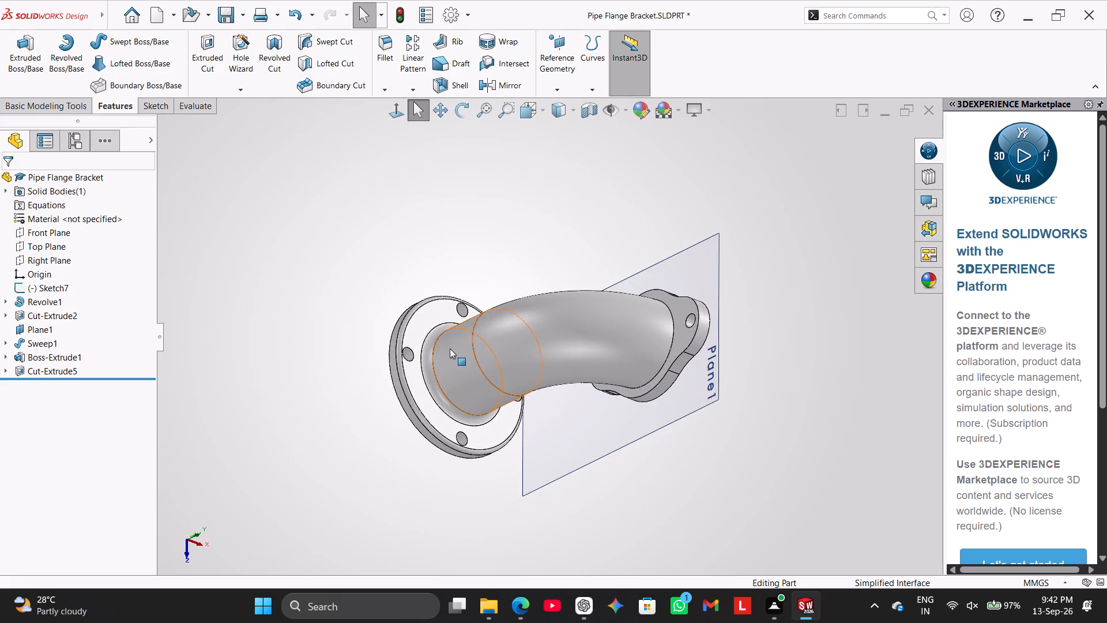
Fillet the outer perimeter edge on the pipe side of the two-lobed upper flange with a 2 mm radius.
scroll(488, 308, down, 2)
scroll(789, 337, down, 1)
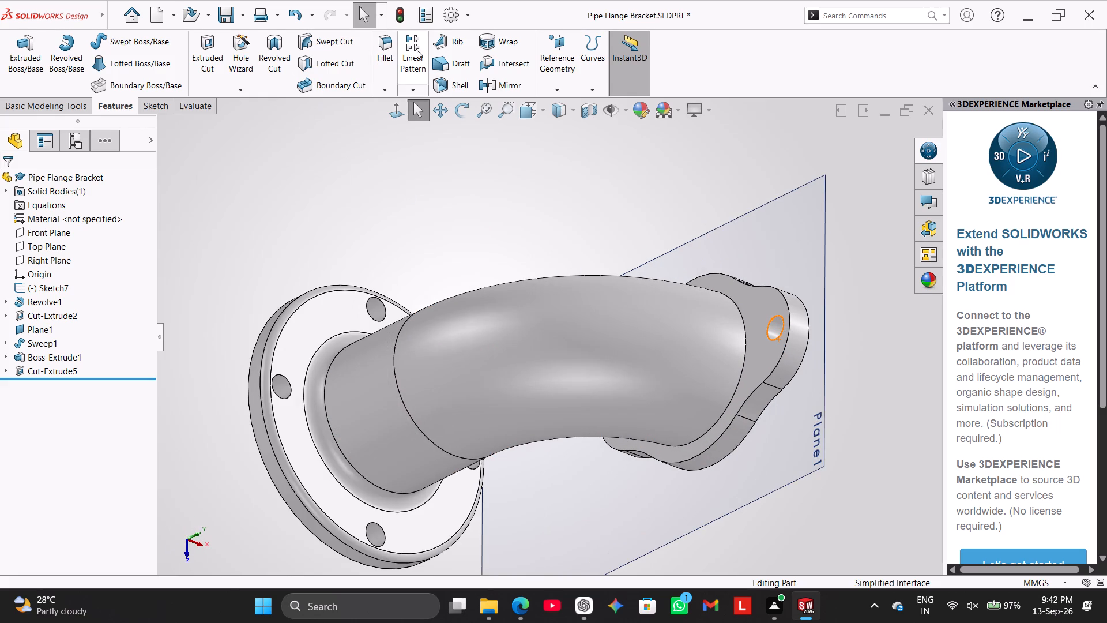
click(387, 45)
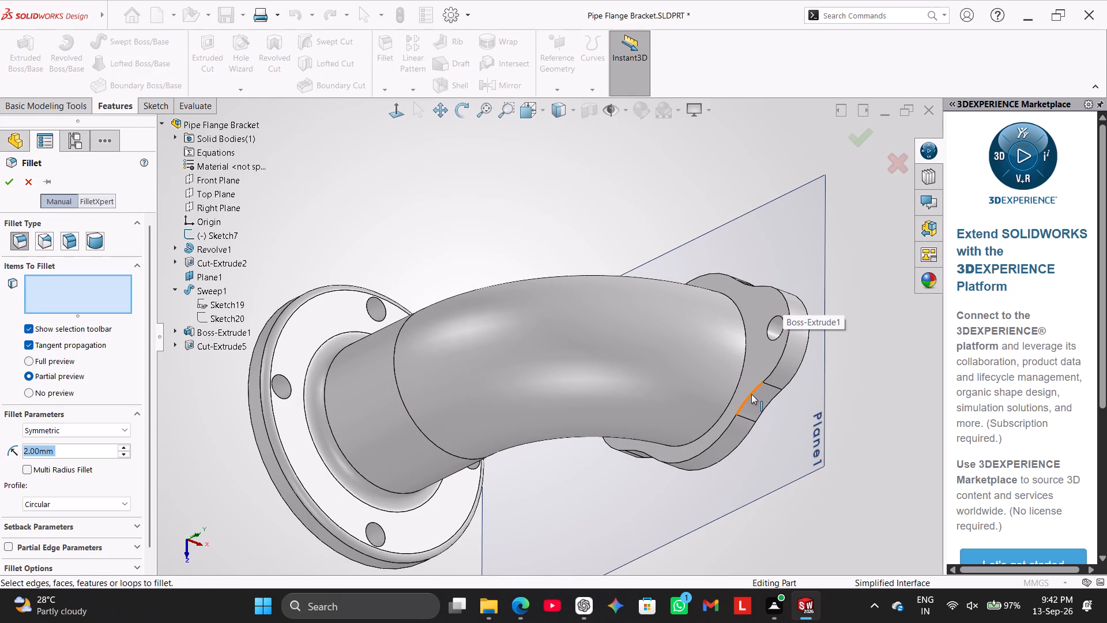
click(782, 354)
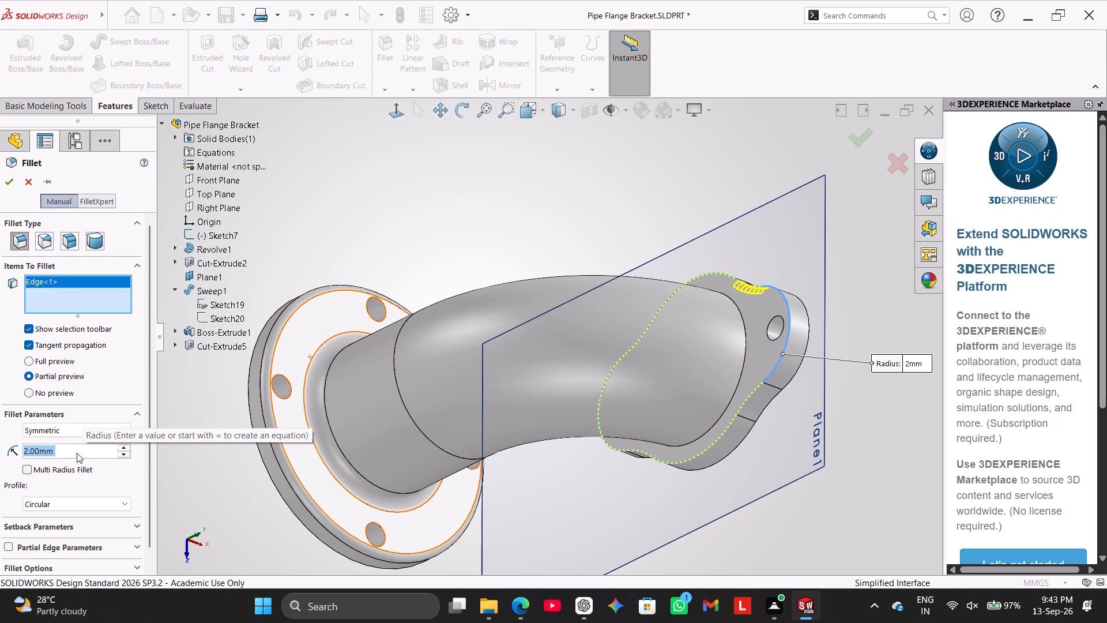
click(14, 179)
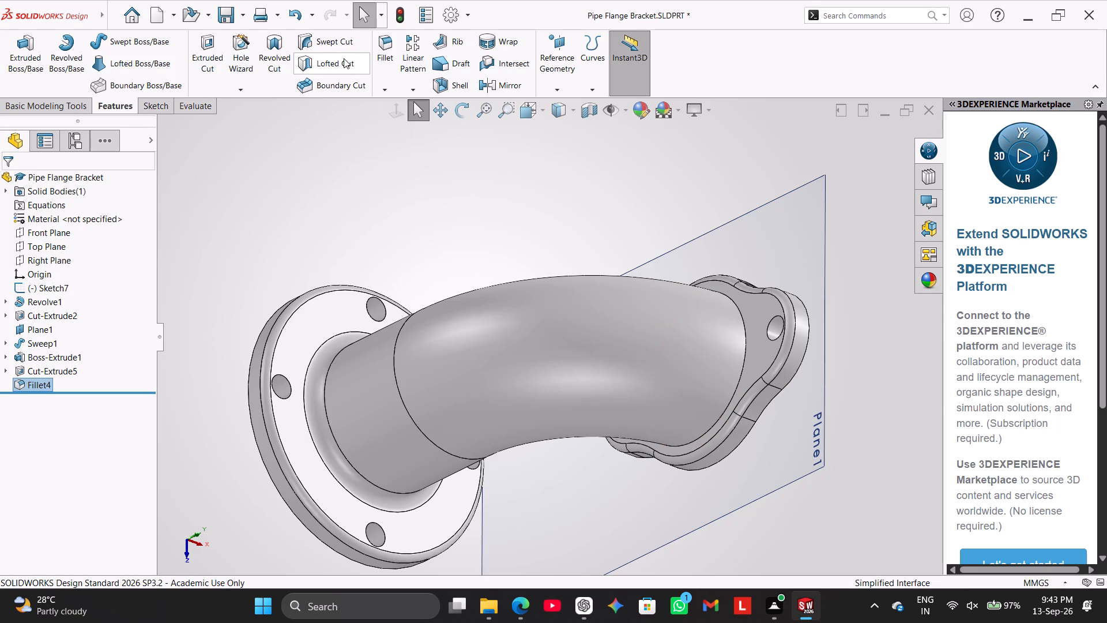
Fillet the circular edge where the pipe elbow meets the upper flange with a 4 mm radius.
click(381, 44)
click(745, 328)
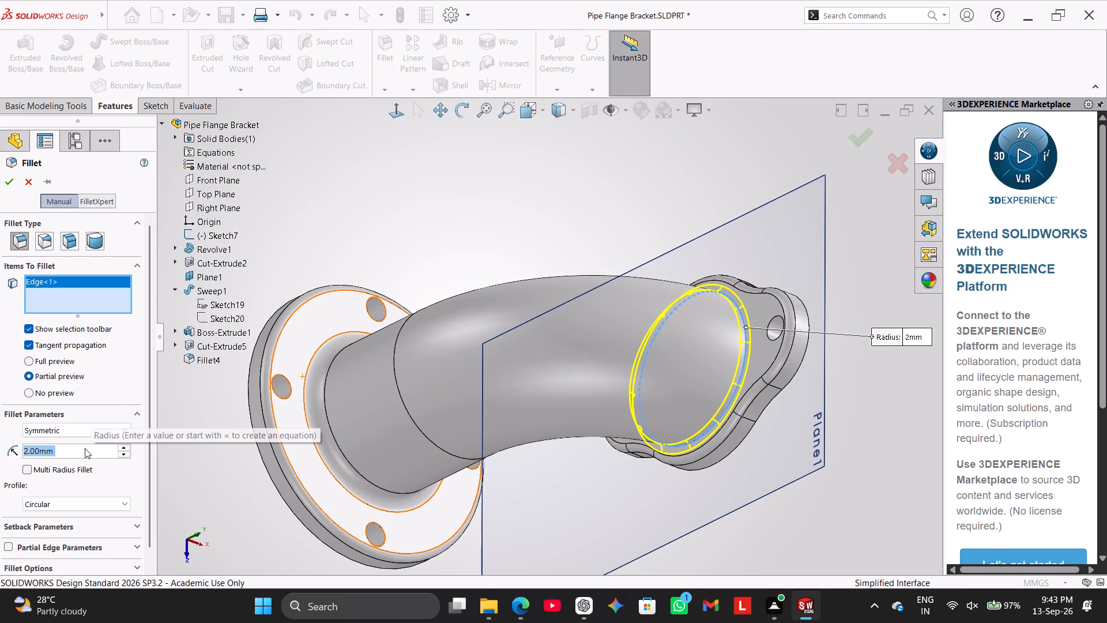
key(4)
key(Return)
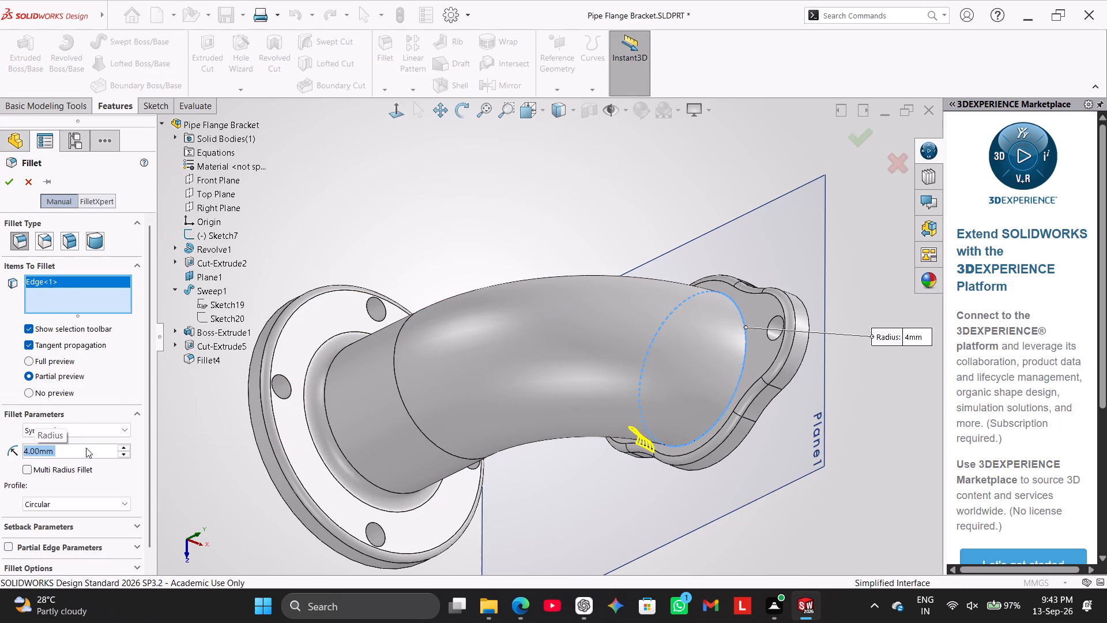
click(4, 179)
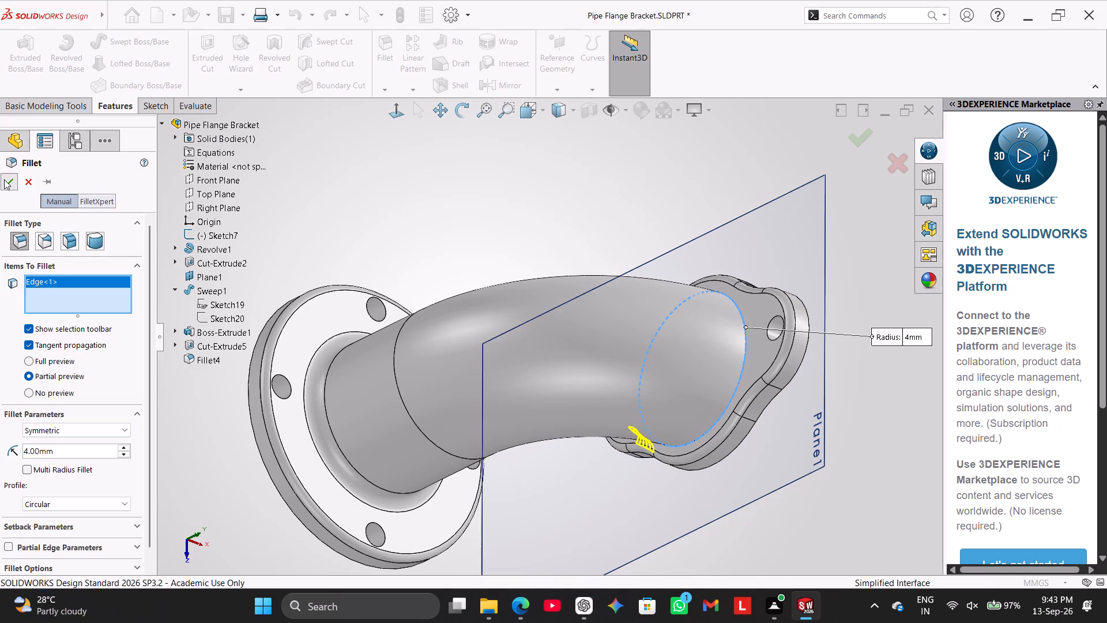
Hide Plane1 and show the bracket in isometric view.
middle_drag(593, 502, 600, 486)
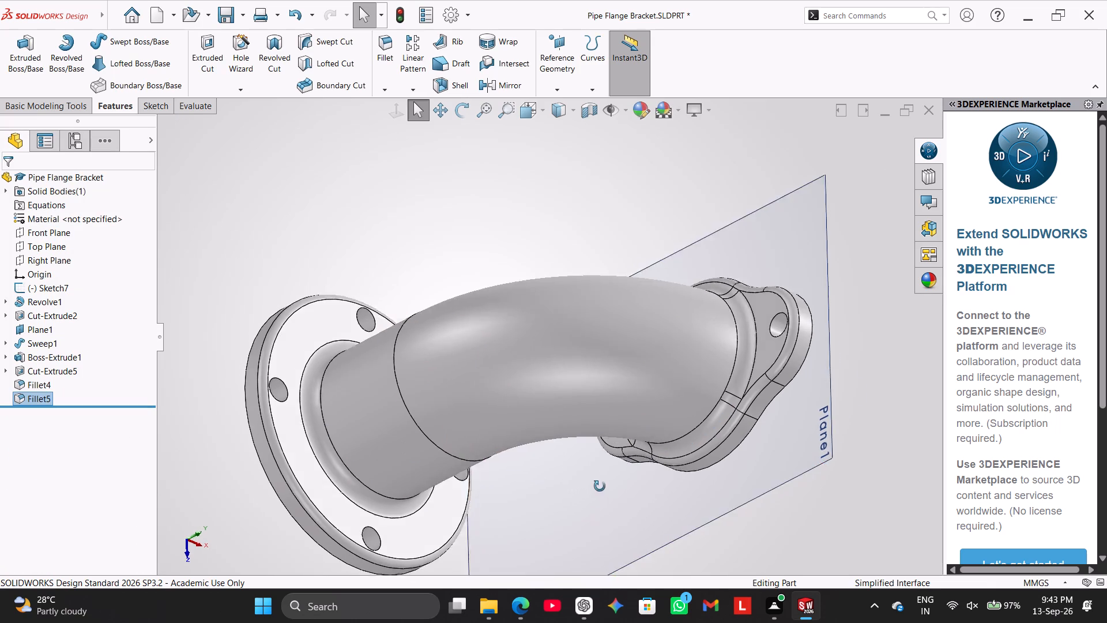
middle_drag(600, 486, 631, 341)
right_drag(421, 256, 492, 203)
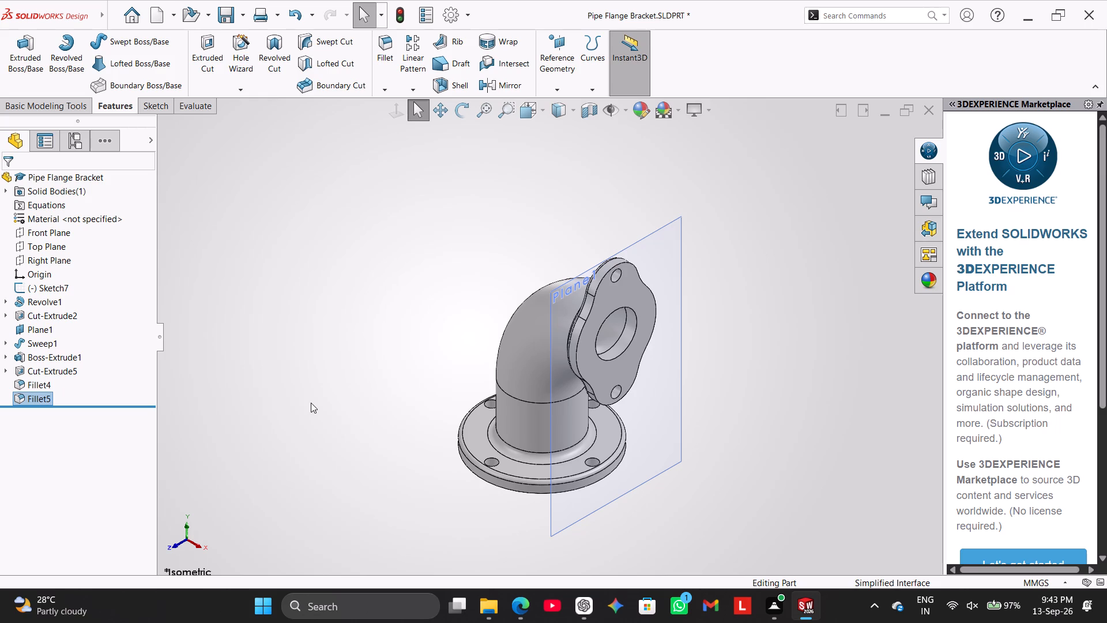
right_drag(309, 467, 451, 272)
click(413, 303)
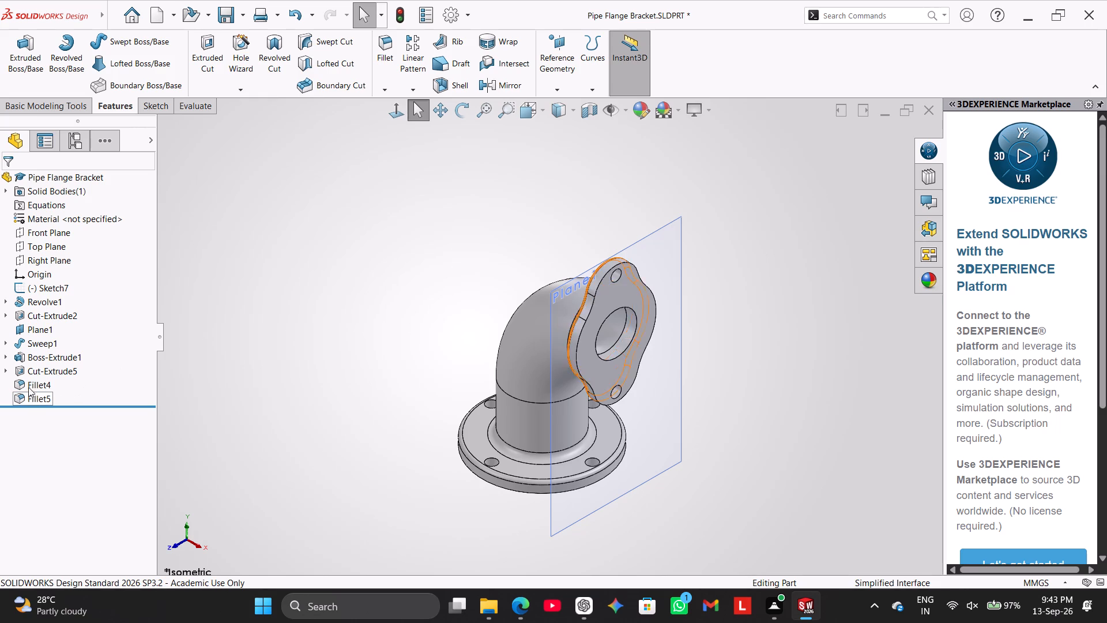
right_click(36, 330)
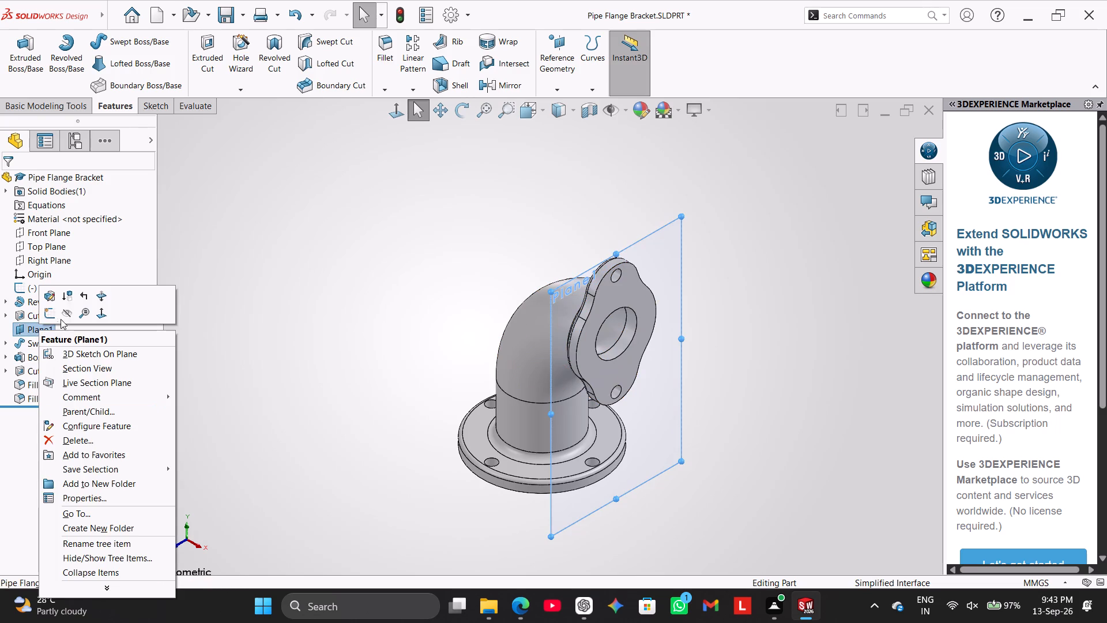
click(63, 315)
click(243, 337)
right_drag(244, 337, 413, 215)
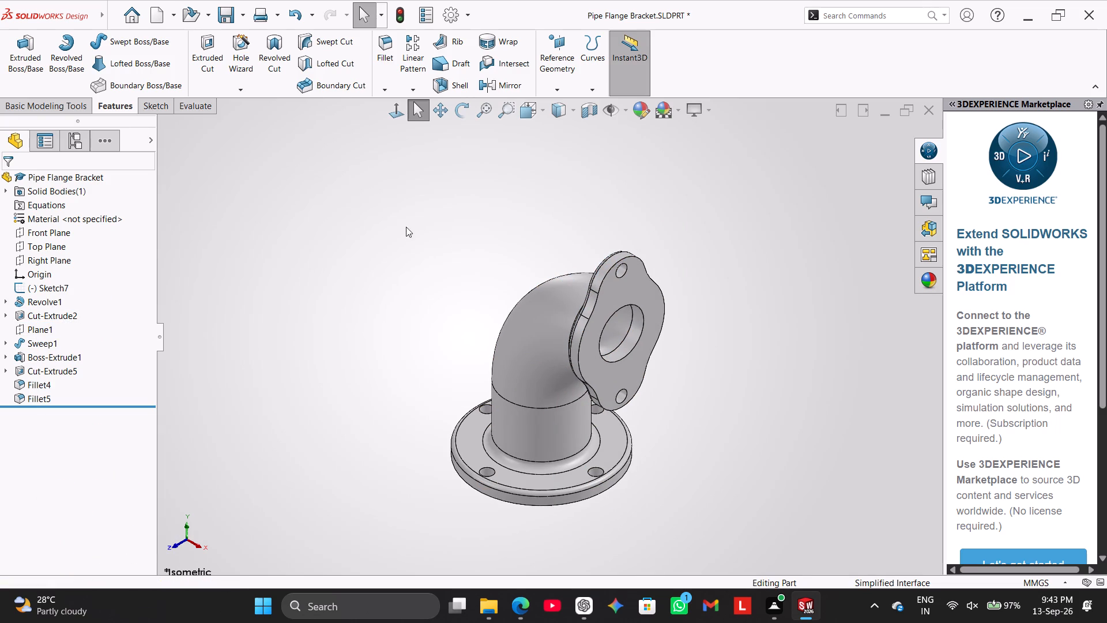
right_drag(366, 307, 469, 213)
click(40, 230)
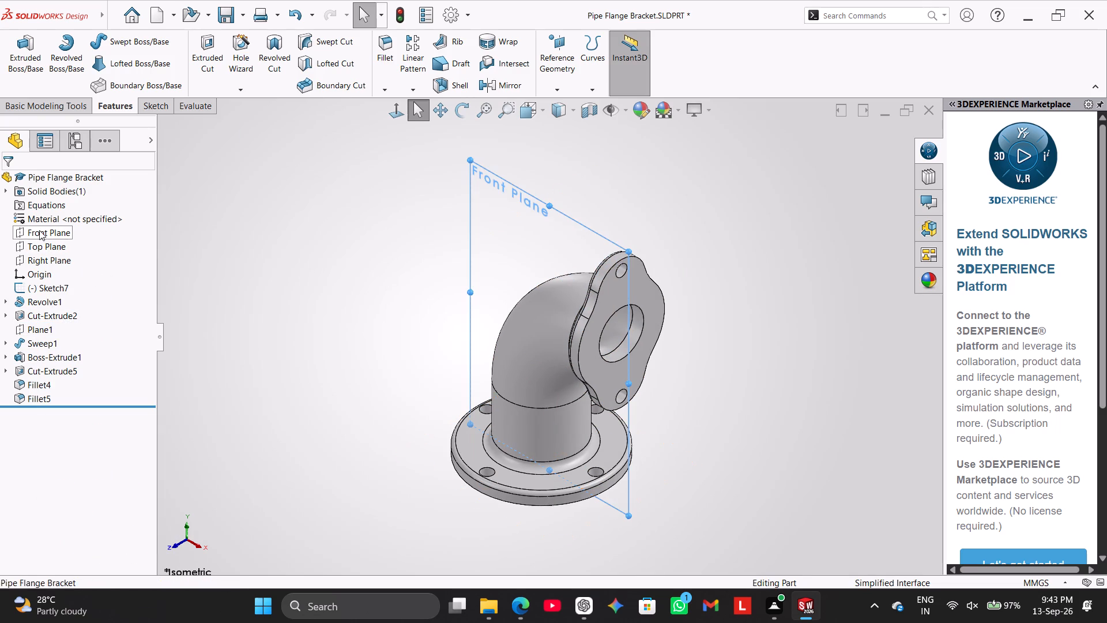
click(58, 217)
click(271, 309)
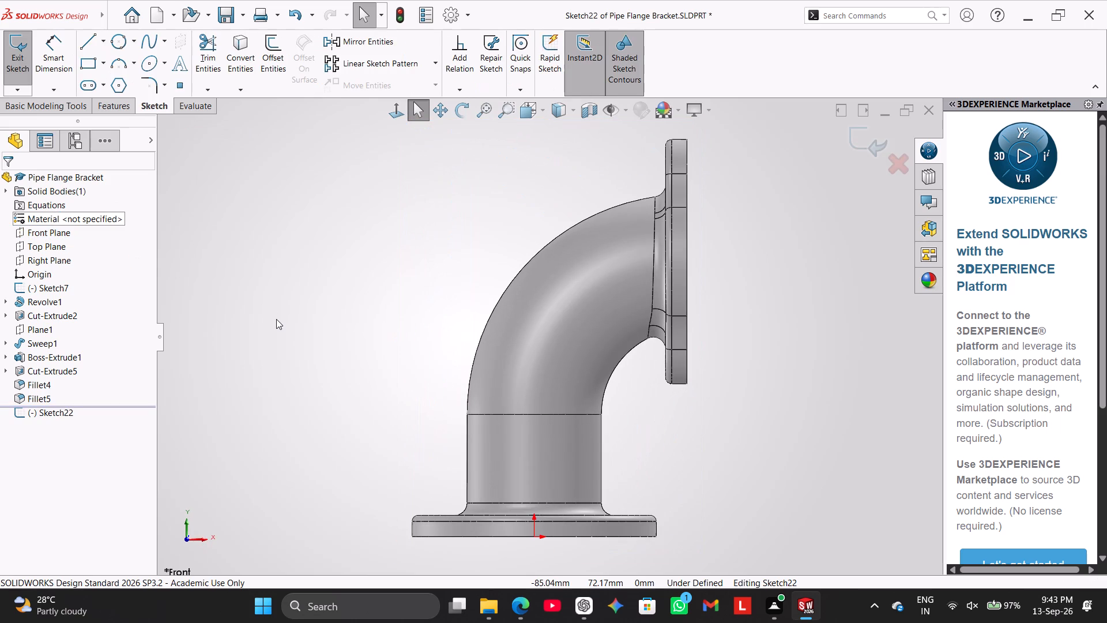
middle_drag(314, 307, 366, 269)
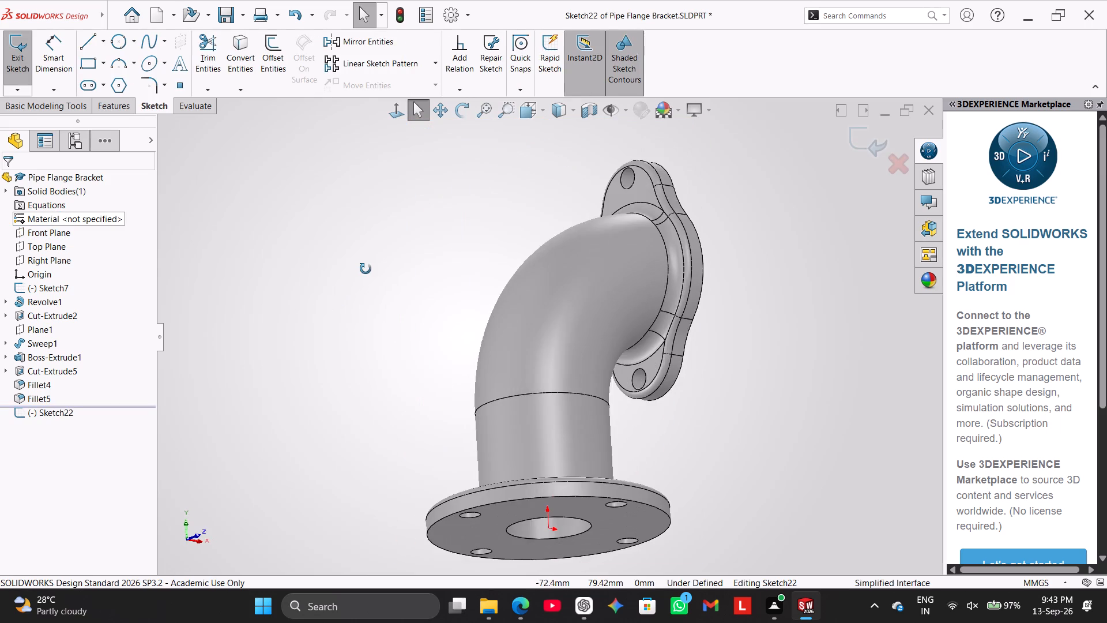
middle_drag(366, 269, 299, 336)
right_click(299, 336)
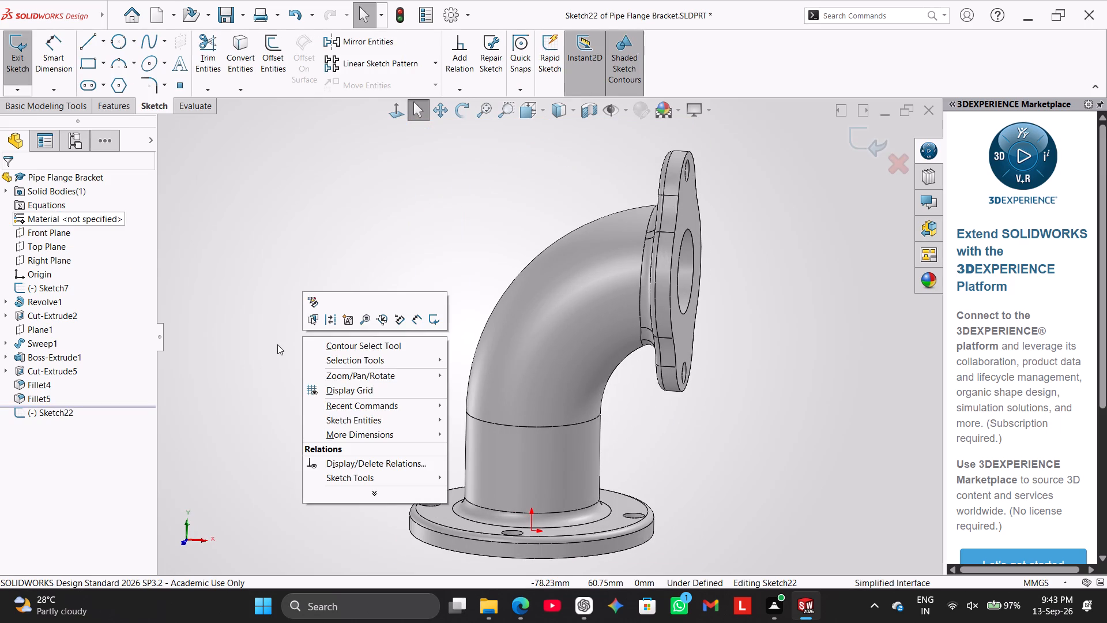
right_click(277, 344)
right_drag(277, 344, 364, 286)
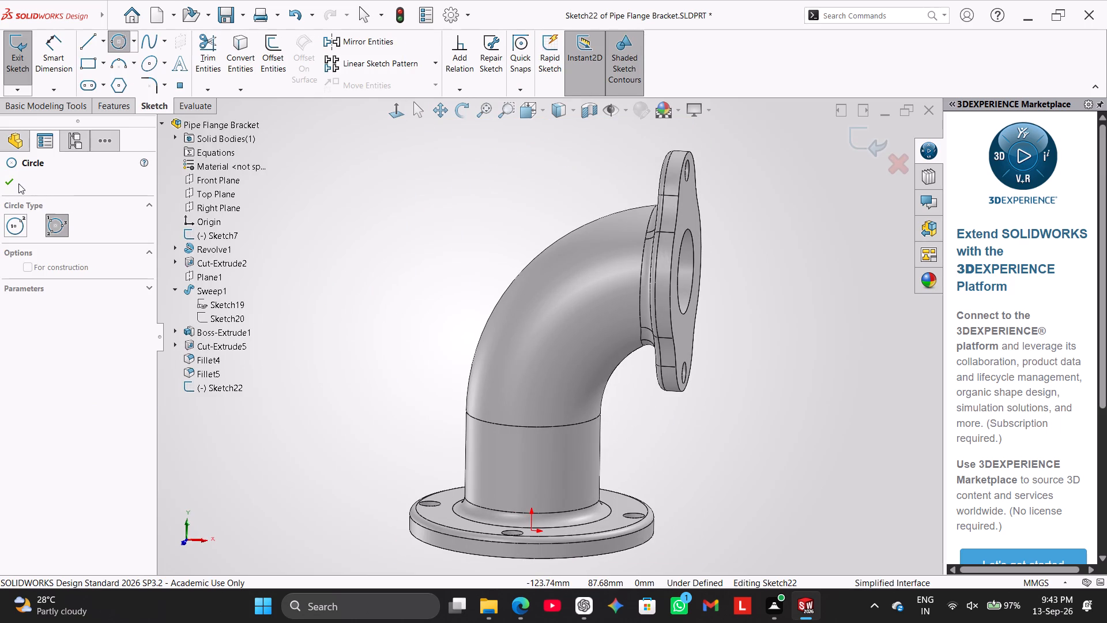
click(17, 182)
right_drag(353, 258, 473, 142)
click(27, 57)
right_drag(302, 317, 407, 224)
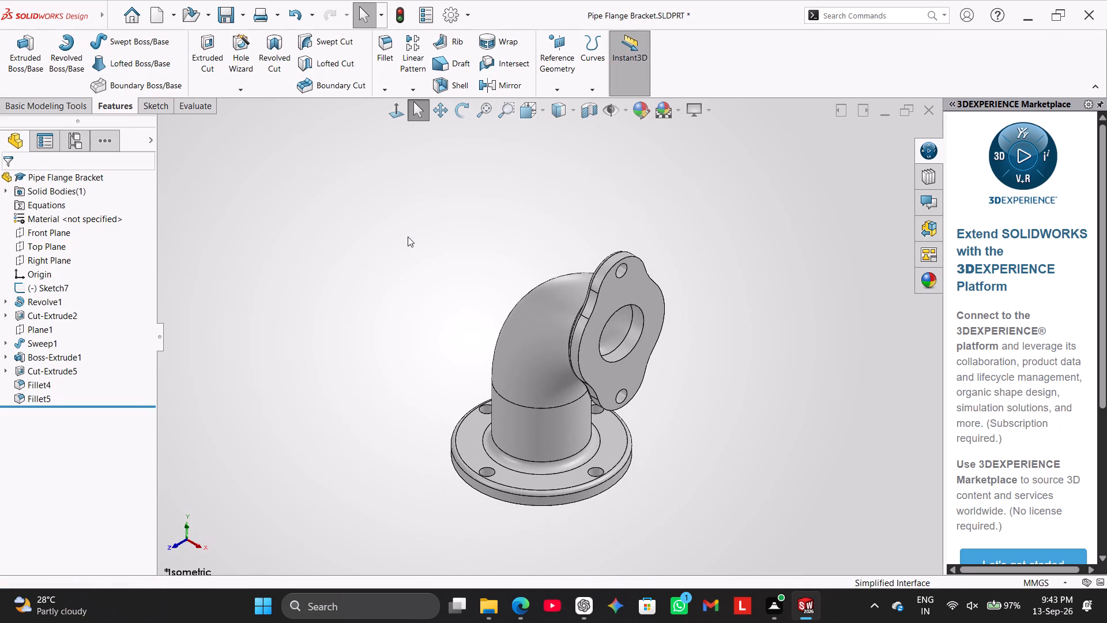
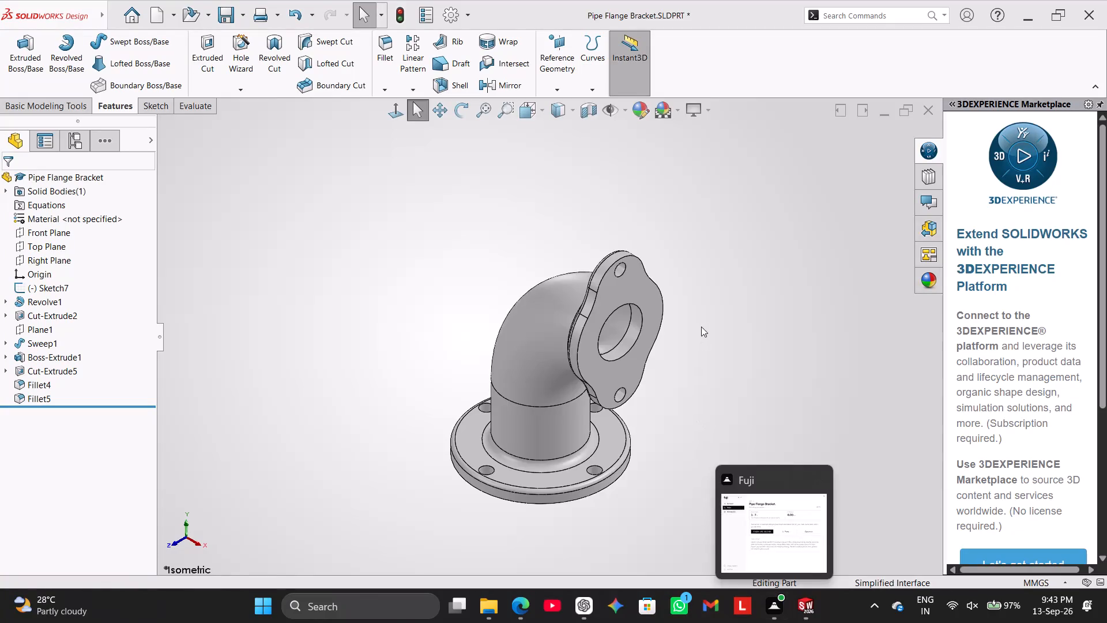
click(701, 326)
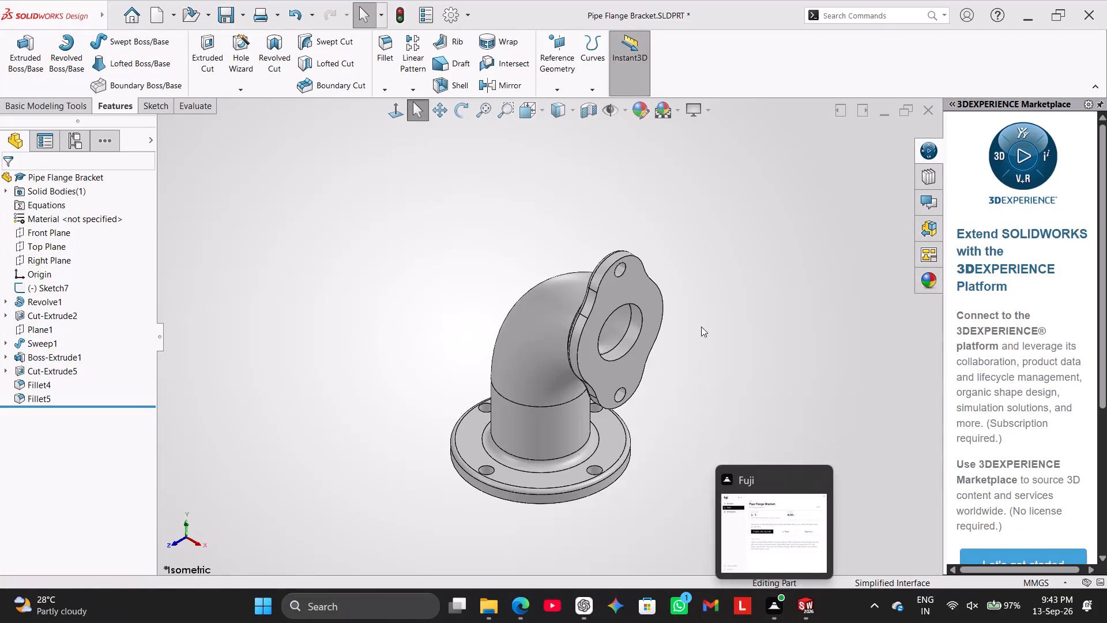